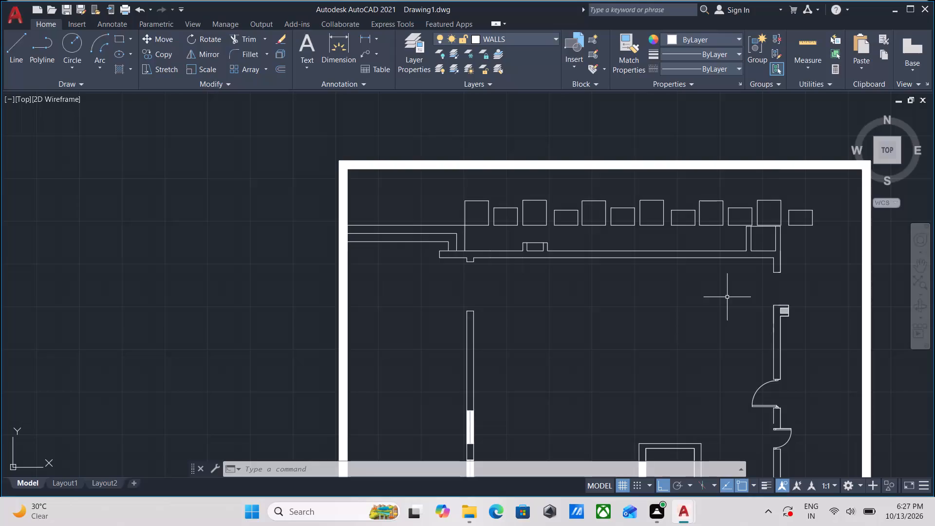
# Trim away the short end lines capping the wall on both sides of the opening near the east wall's north end.
pyautogui.scroll(1, 801, 328)
pyautogui.scroll(1, 768, 273)
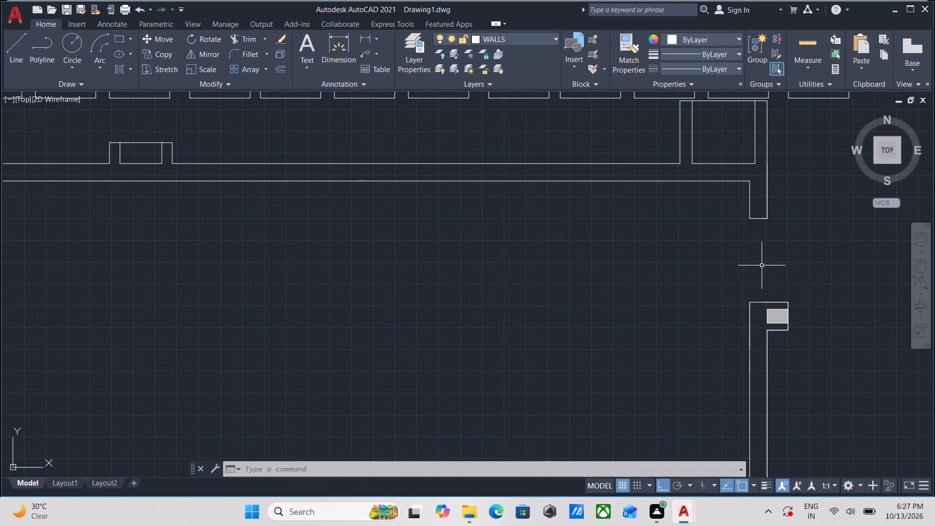
pyautogui.moveTo(764, 259); pyautogui.dragTo(770, 277, button='middle')
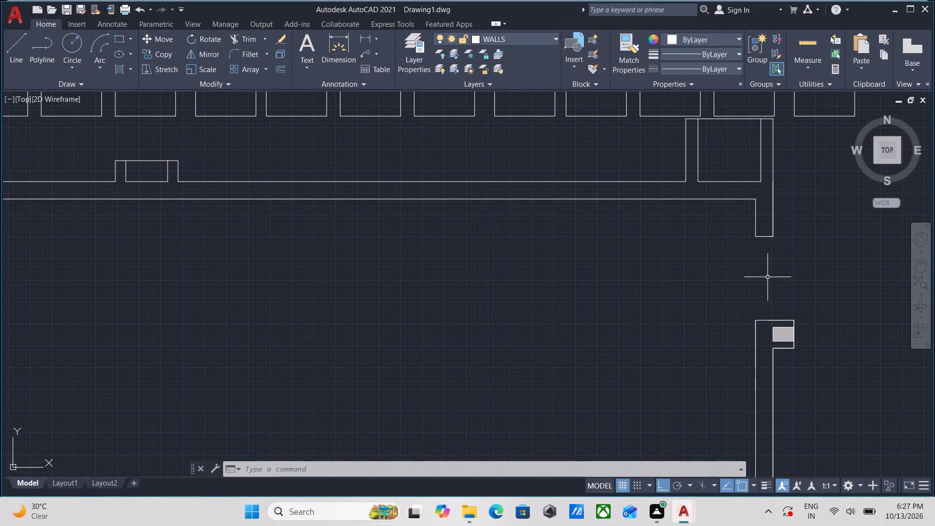
pyautogui.write('TR')
pyautogui.press('Return')
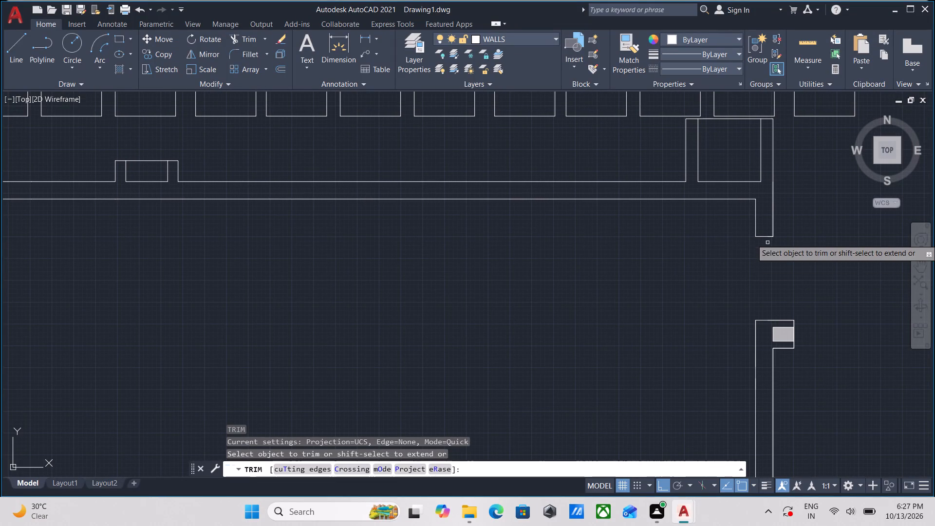
pyautogui.click(768, 228)
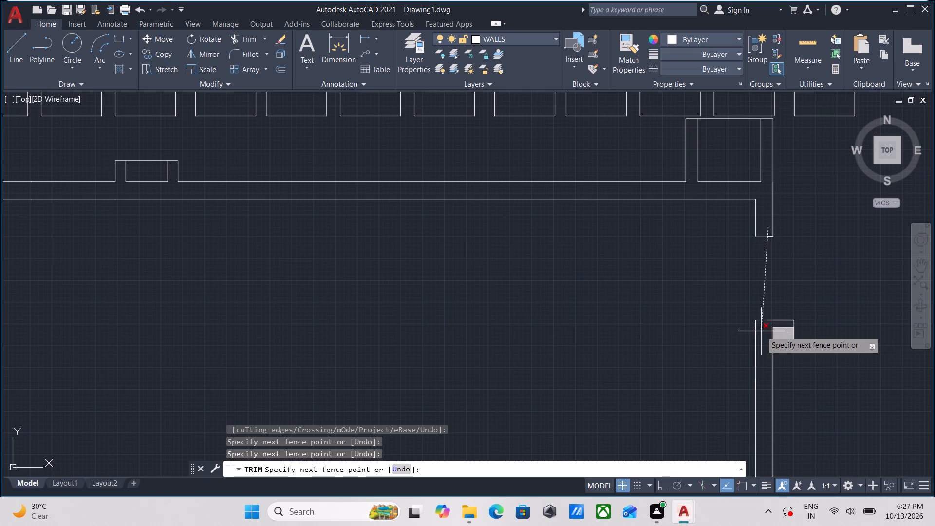
pyautogui.click(767, 334)
pyautogui.scroll(2, 772, 312)
pyautogui.moveTo(767, 287); pyautogui.dragTo(757, 339, button='middle')
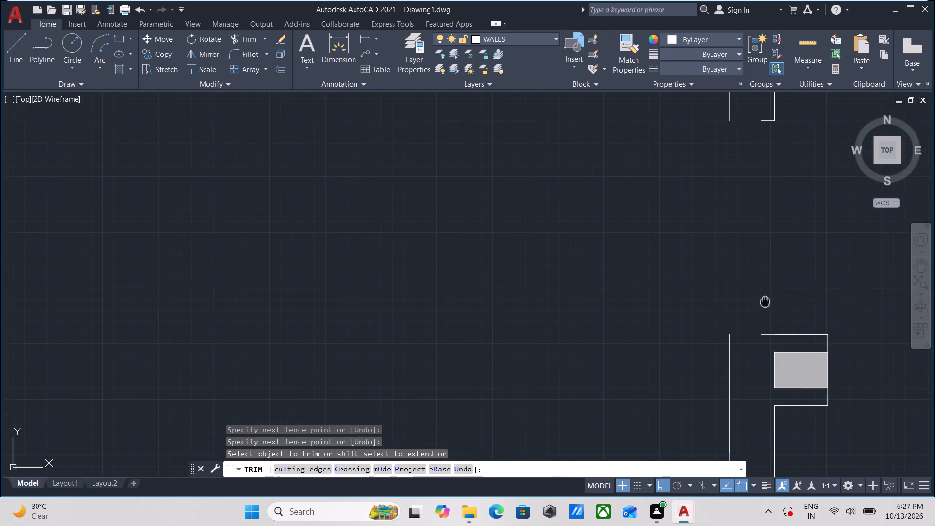
pyautogui.click(756, 165)
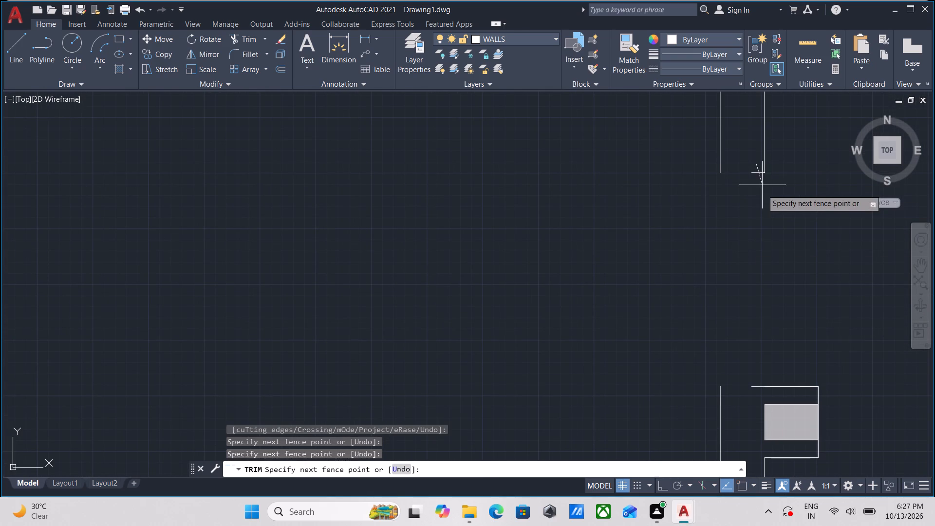
pyautogui.click(760, 211)
pyautogui.moveTo(748, 282); pyautogui.dragTo(746, 239, button='middle')
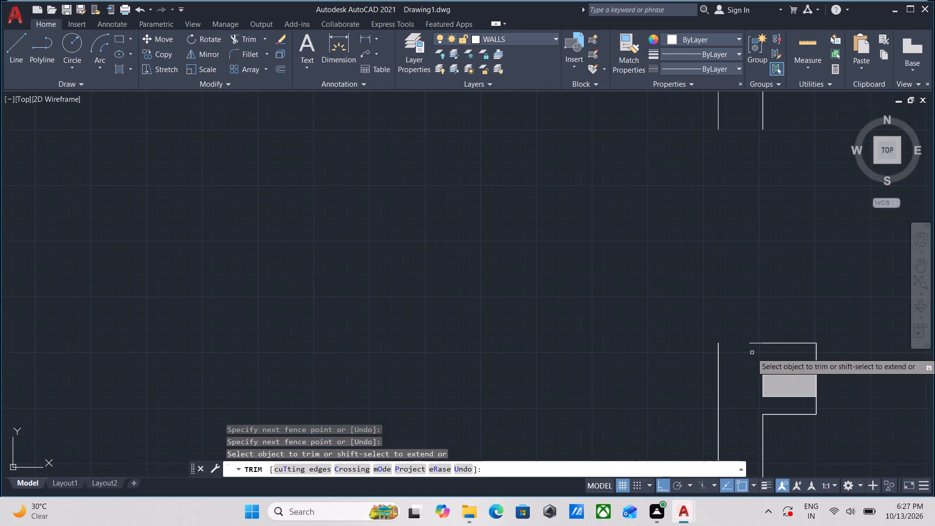
pyautogui.click(752, 353)
pyautogui.click(754, 319)
pyautogui.scroll(-1, 754, 319)
pyautogui.press('Escape')
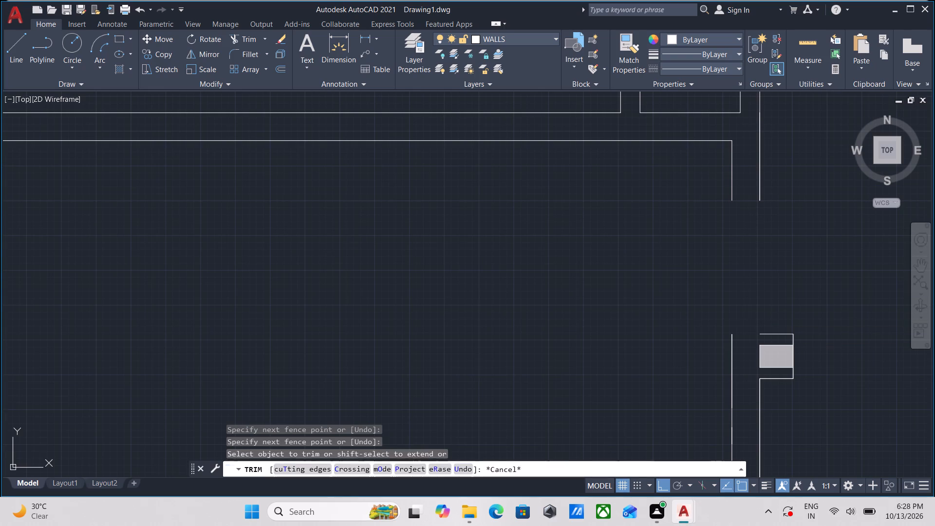
# Draw two vertical lines across the east wall's opening to bridge its inner and outer faces.
pyautogui.moveTo(742, 303); pyautogui.dragTo(744, 319, button='middle')
pyautogui.press('l')
pyautogui.press('Return')
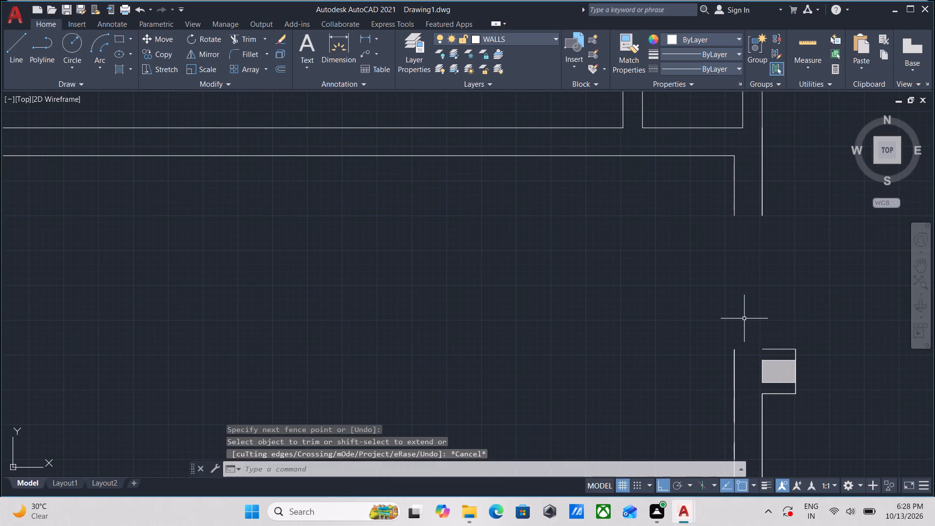
pyautogui.click(737, 351)
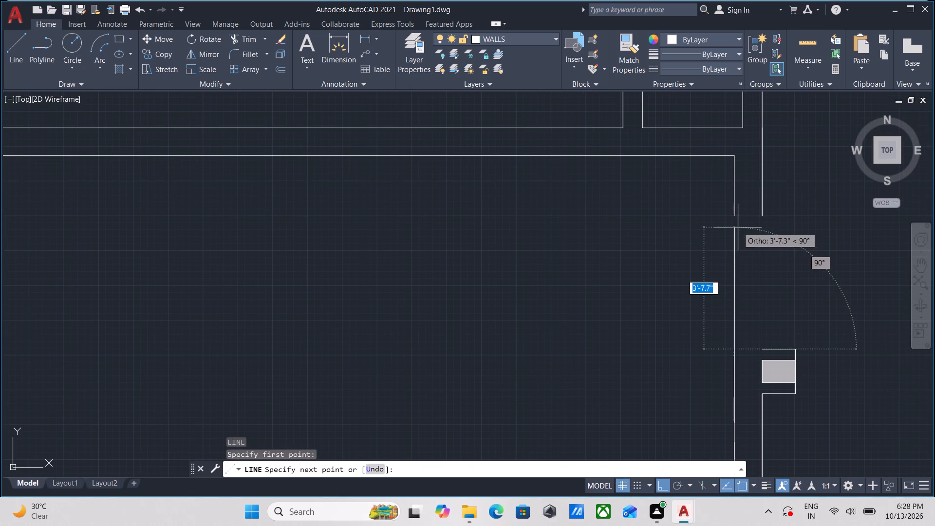
pyautogui.click(736, 216)
pyautogui.press('Escape')
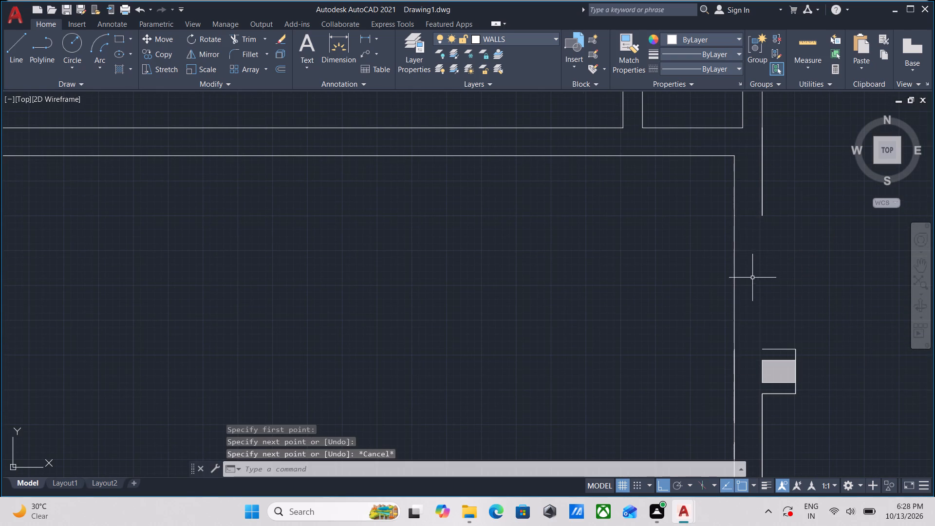
pyautogui.press('l')
pyautogui.press('Return')
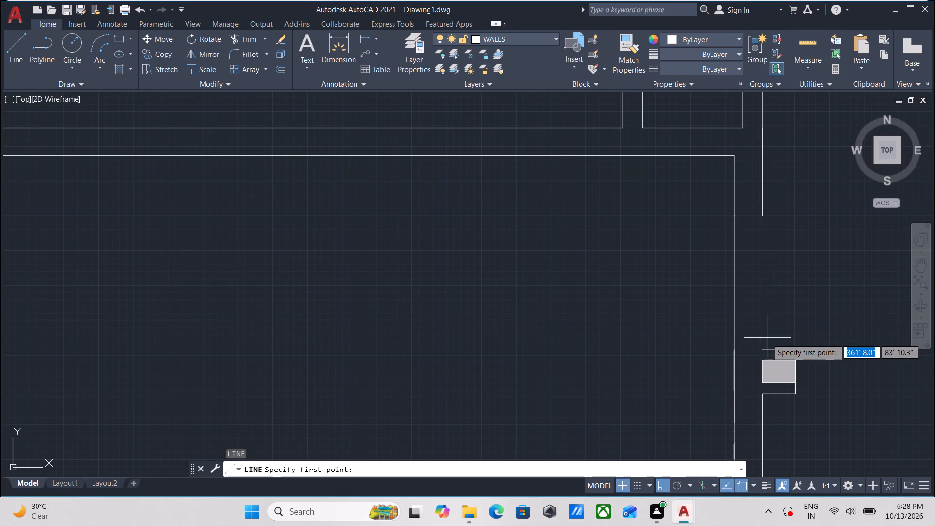
pyautogui.click(763, 347)
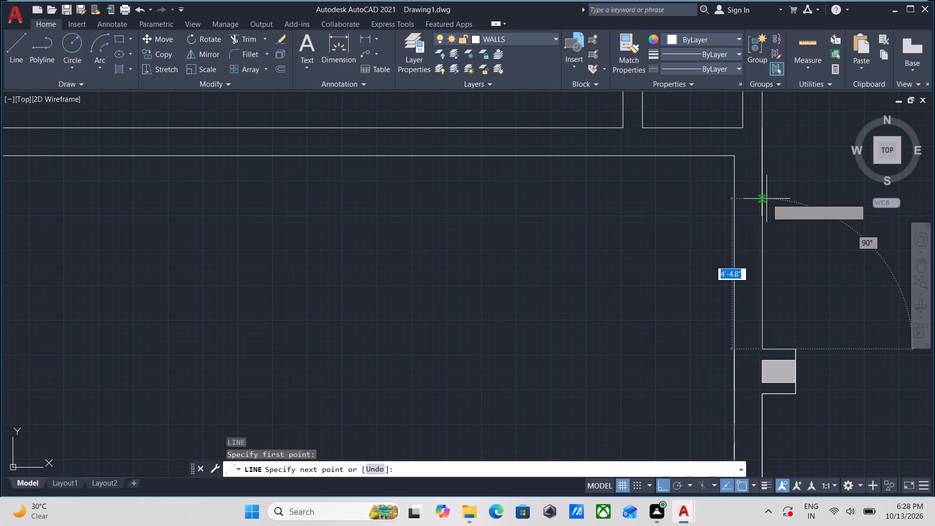
pyautogui.click(764, 216)
pyautogui.press('Escape')
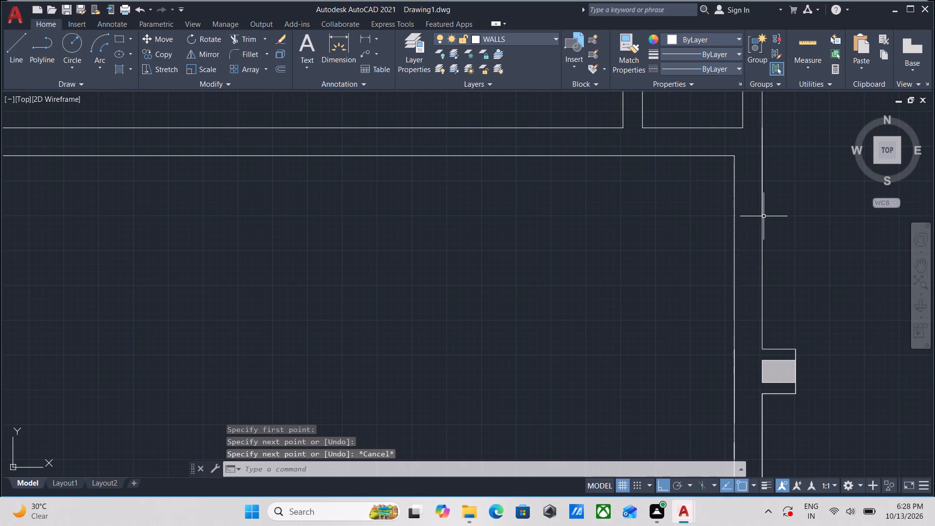
# Offset the north wall's long inner face line 7'5" south into the hall.
pyautogui.scroll(-1, 676, 236)
pyautogui.moveTo(618, 207); pyautogui.dragTo(650, 232, button='middle')
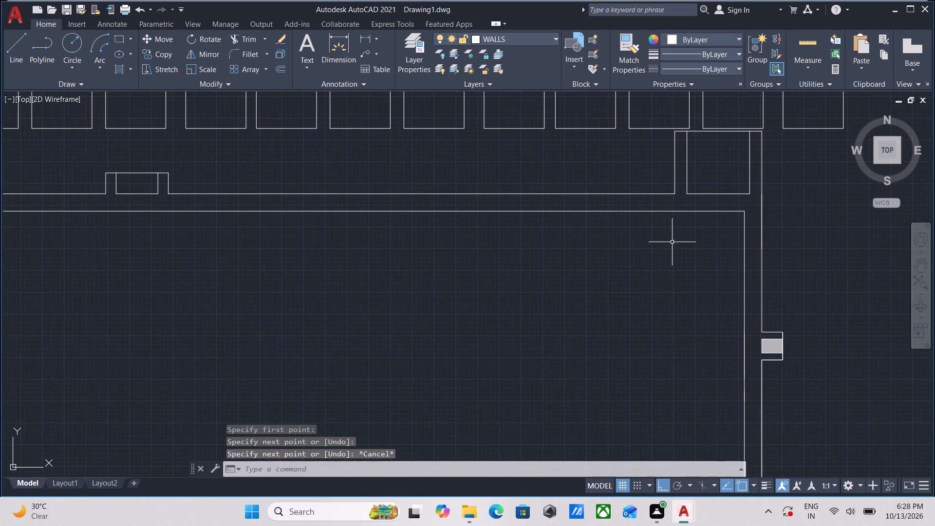
pyautogui.moveTo(672, 242); pyautogui.dragTo(717, 296, button='middle')
pyautogui.scroll(-2, 721, 298)
pyautogui.moveTo(701, 300); pyautogui.dragTo(720, 281, button='middle')
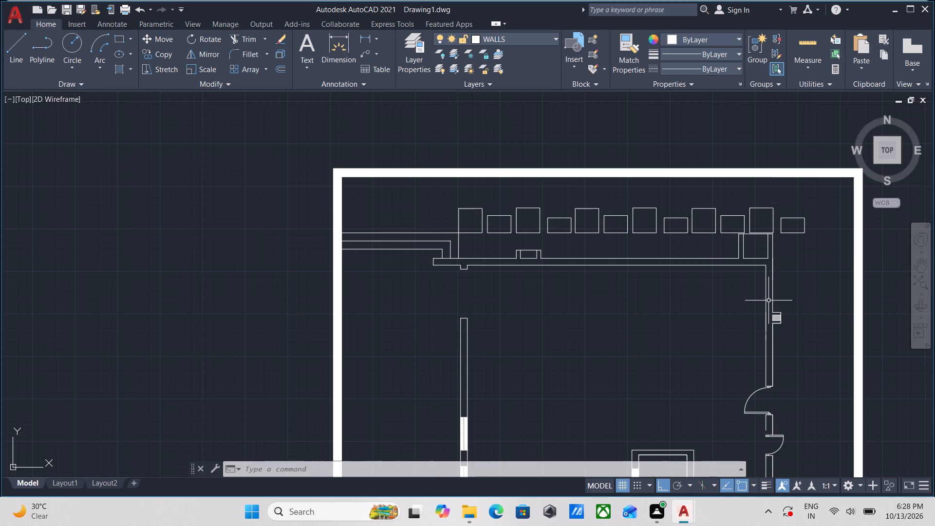
pyautogui.moveTo(701, 295); pyautogui.dragTo(765, 356, button='middle')
pyautogui.scroll(1, 742, 313)
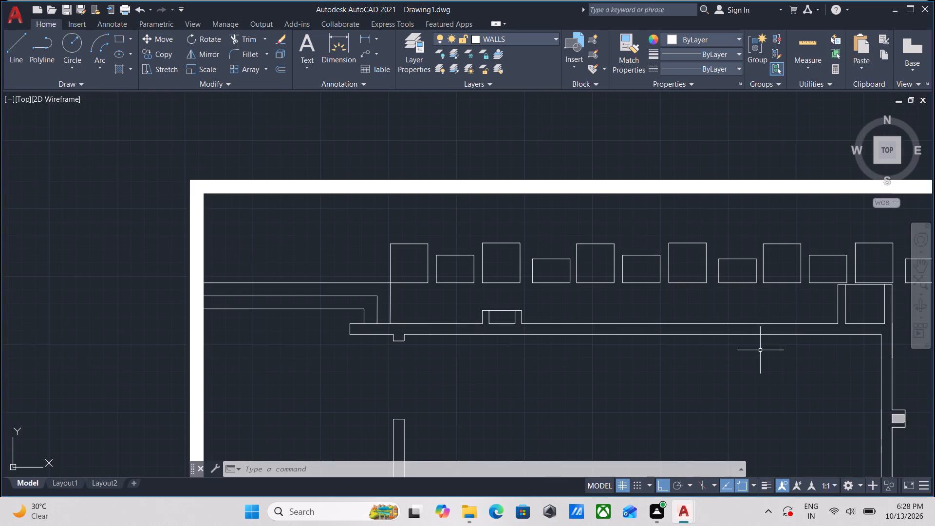
pyautogui.click(763, 349)
pyautogui.click(744, 333)
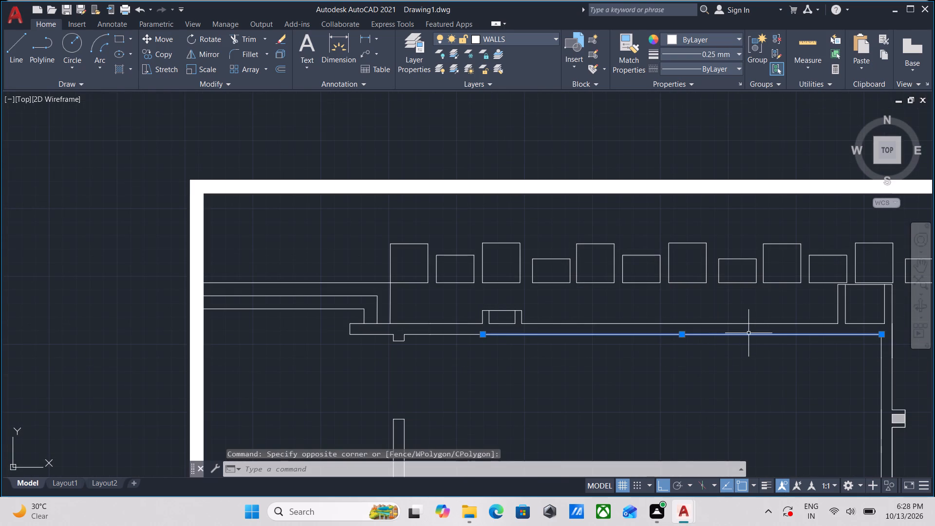
pyautogui.press('o')
pyautogui.press('Return')
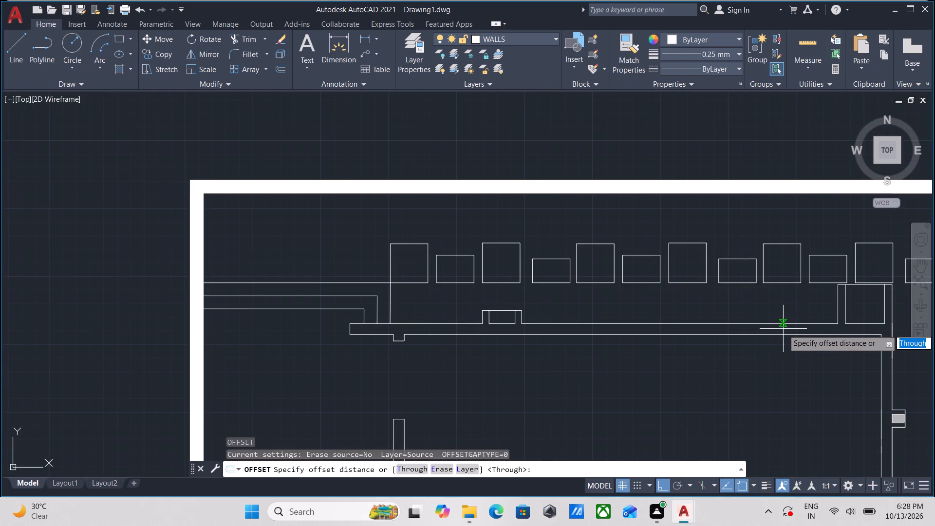
pyautogui.click(783, 337)
pyautogui.click(794, 379)
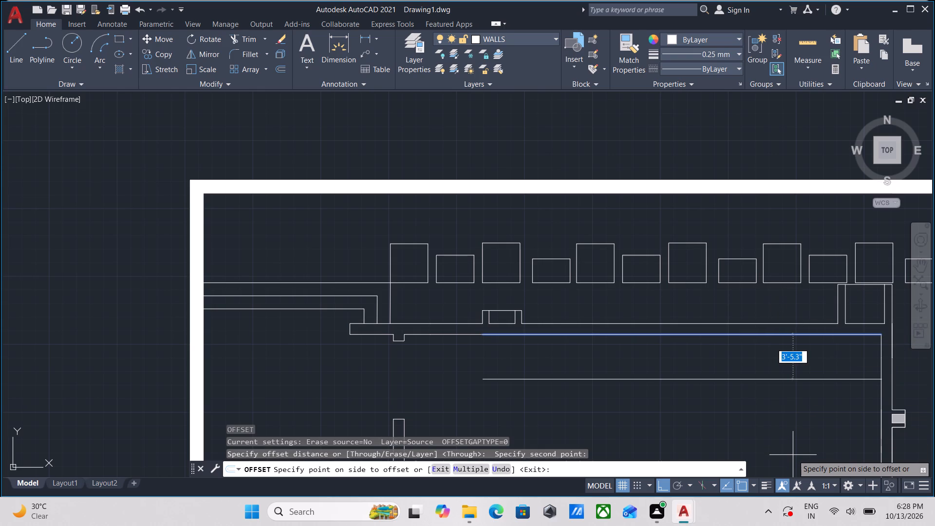
pyautogui.write("7'")
pyautogui.press('5')
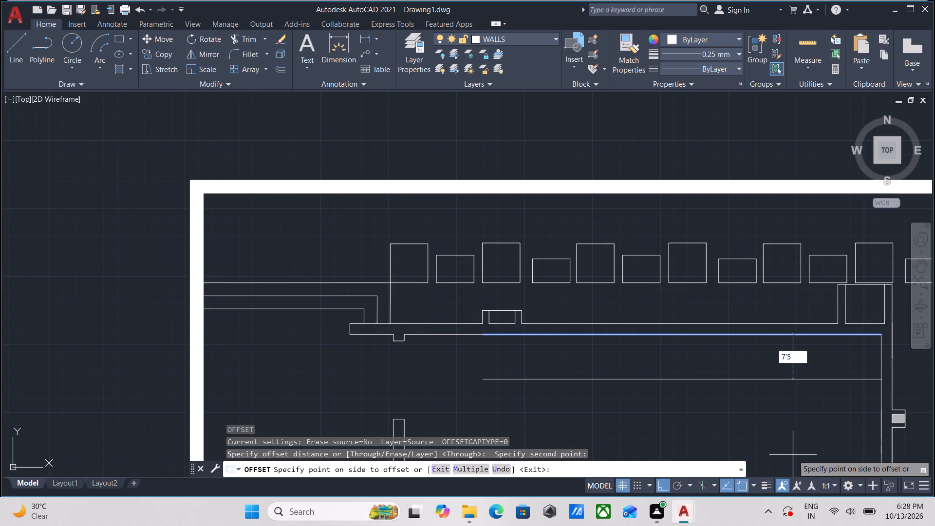
pyautogui.hotkey('shift', '"')
pyautogui.press('Return')
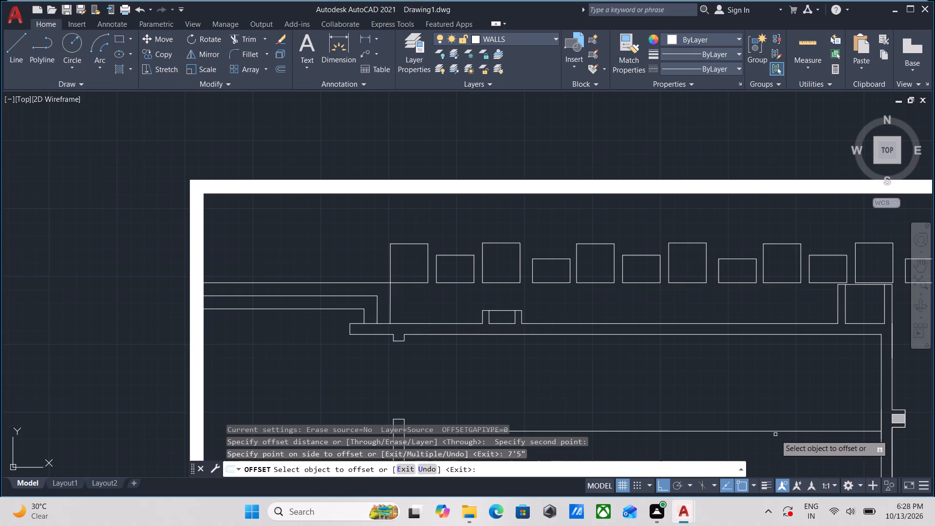
# Offset the new horizontal line 5" further south to form the partition wall's second face.
pyautogui.scroll(-1, 792, 434)
pyautogui.moveTo(792, 434); pyautogui.dragTo(788, 355, button='middle')
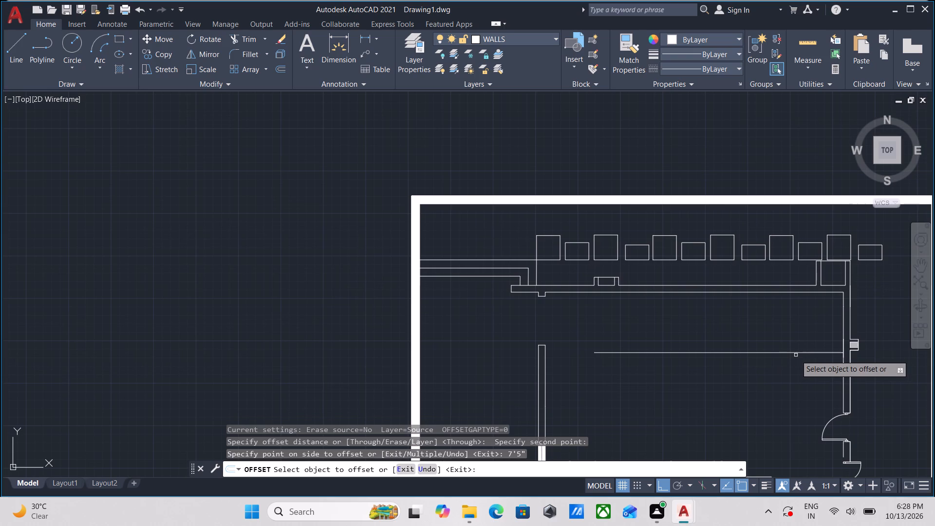
pyautogui.click(796, 354)
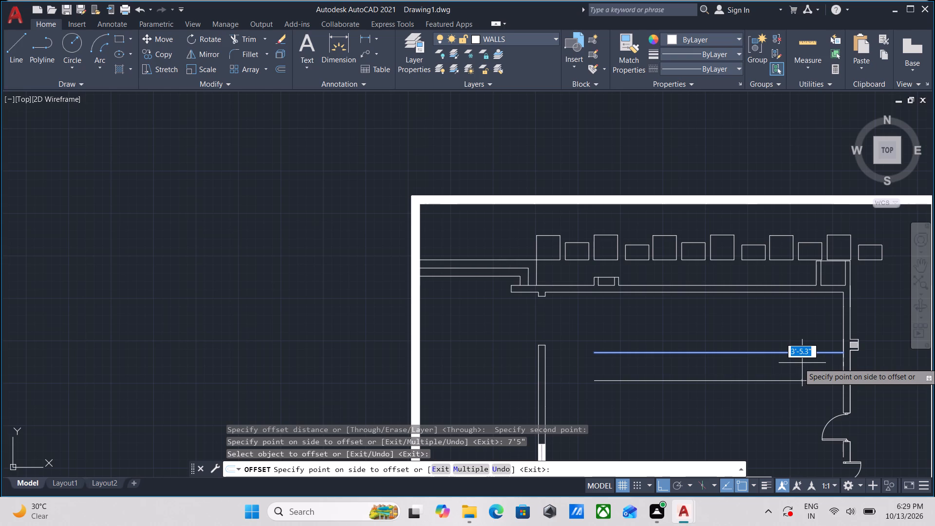
pyautogui.press('5')
pyautogui.hotkey('shift', '"')
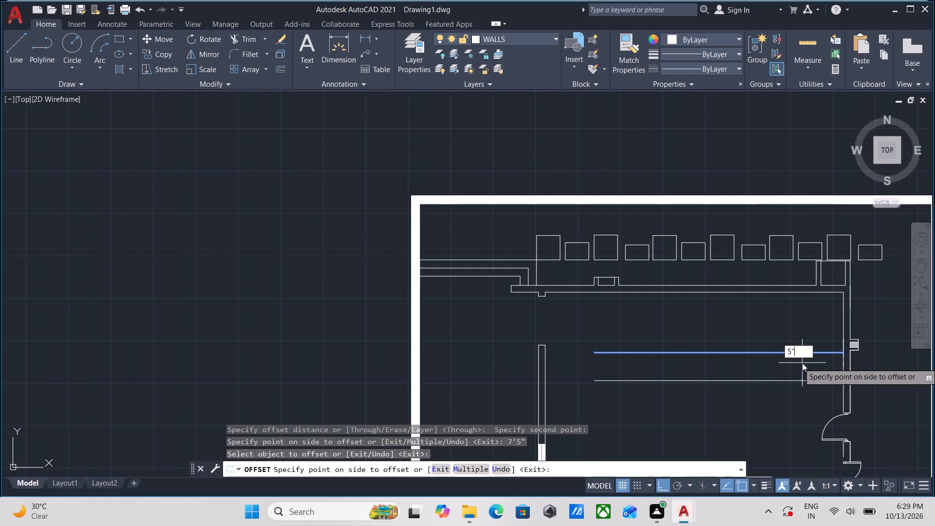
pyautogui.press('Return')
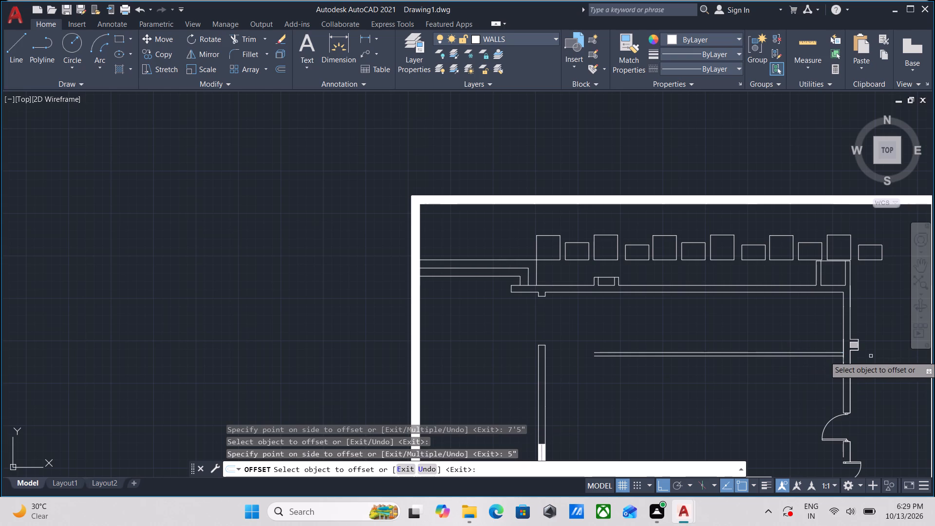
pyautogui.scroll(2, 871, 356)
pyautogui.scroll(2, 812, 360)
pyautogui.press('Escape')
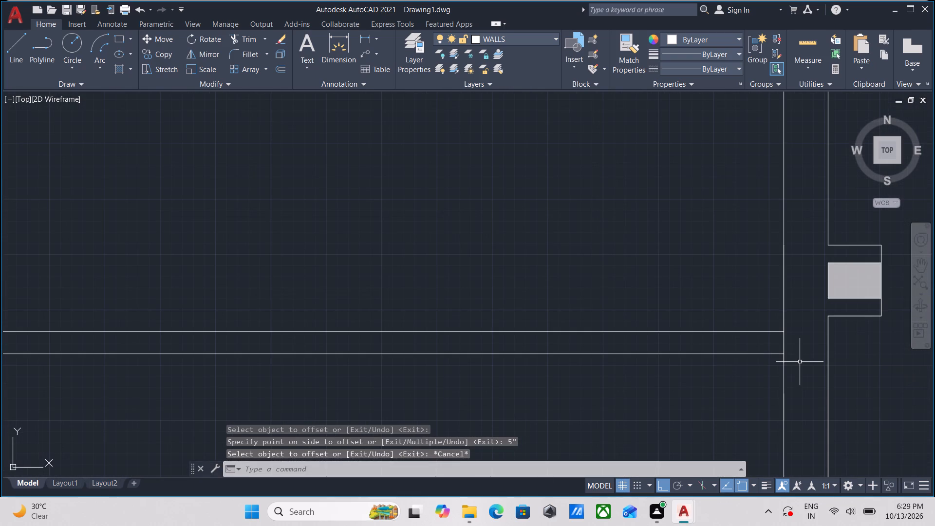
# Trim the east wall's inner face line between the two new partition lines.
pyautogui.write('TR')
pyautogui.press('Return')
pyautogui.scroll(2, 786, 343)
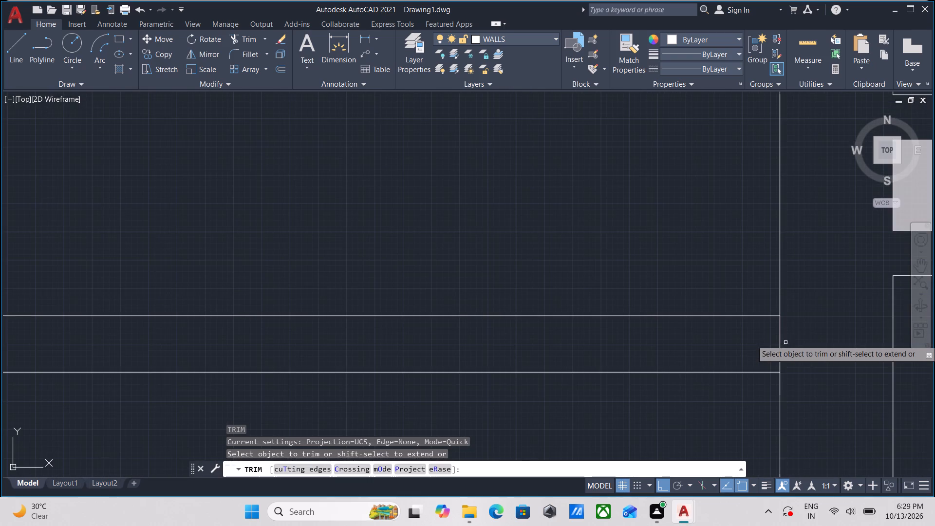
pyautogui.click(761, 340)
pyautogui.click(795, 339)
pyautogui.scroll(-1, 795, 338)
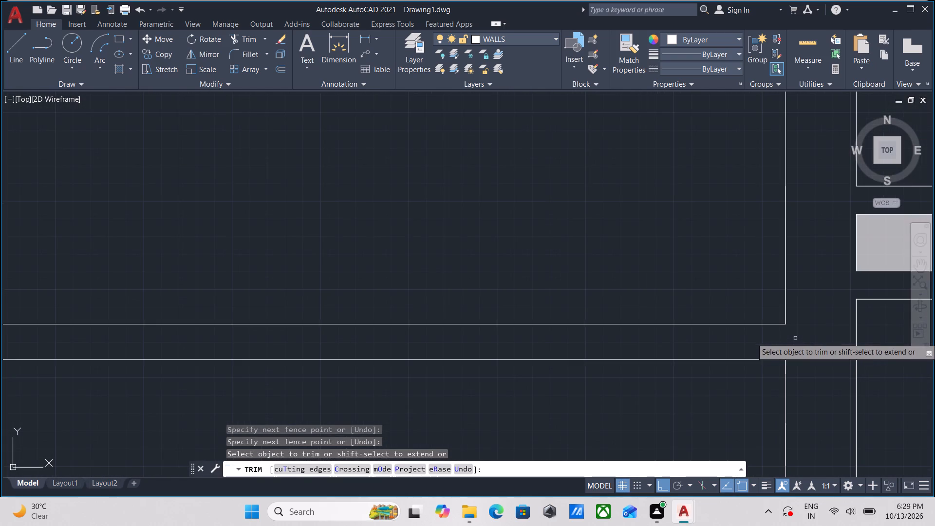
pyautogui.press('Escape')
# Join the east wall's inner face segments between the north wall and the new partition into one line.
pyautogui.scroll(-2, 796, 338)
pyautogui.moveTo(796, 338); pyautogui.dragTo(792, 383, button='middle')
pyautogui.click(800, 299)
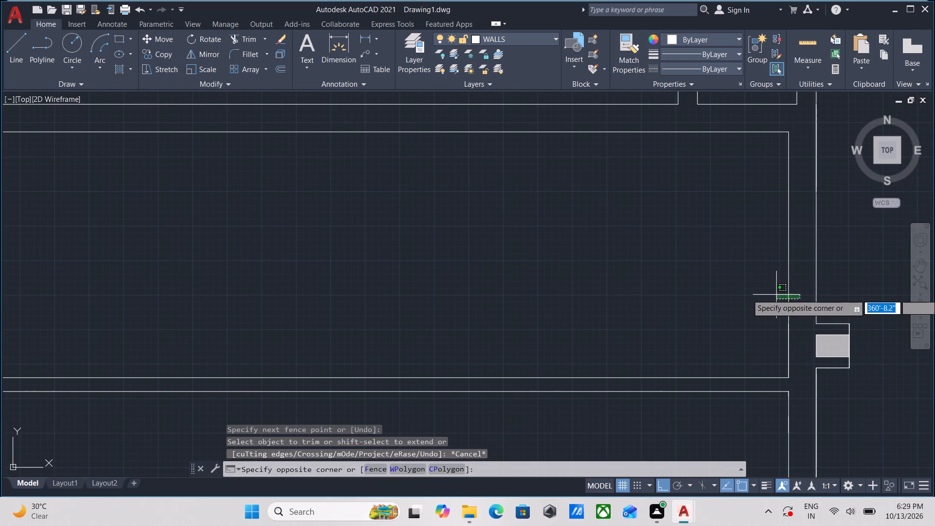
pyautogui.click(765, 292)
pyautogui.scroll(2, 794, 351)
pyautogui.click(794, 350)
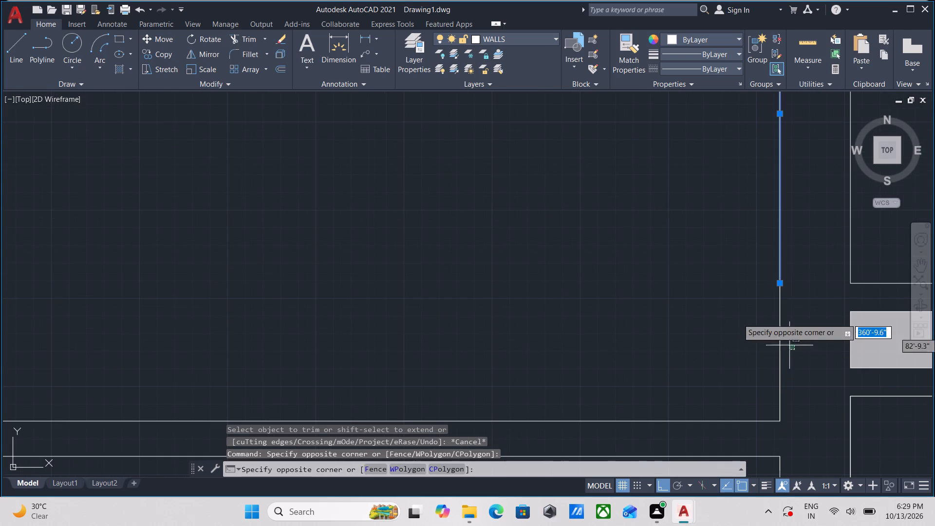
pyautogui.click(737, 319)
pyautogui.scroll(-1, 736, 314)
pyautogui.moveTo(735, 316); pyautogui.dragTo(728, 442, button='middle')
pyautogui.click(765, 166)
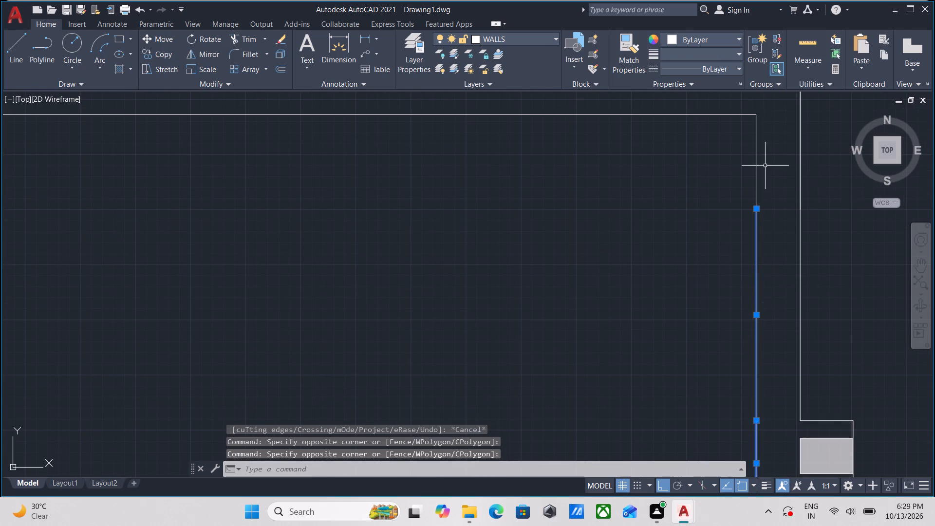
pyautogui.click(703, 189)
pyautogui.write('JOIN')
pyautogui.press('Return')
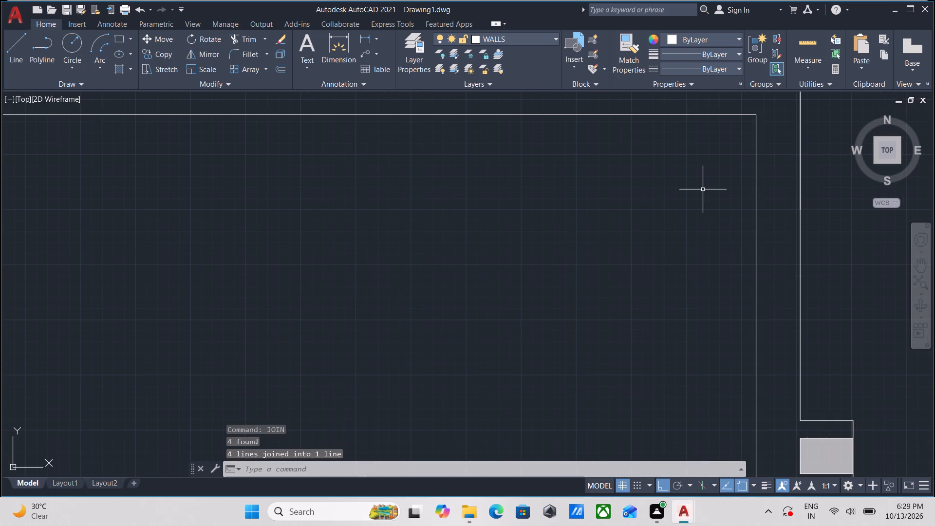
pyautogui.scroll(-1, 739, 251)
pyautogui.moveTo(742, 255); pyautogui.dragTo(747, 252, button='middle')
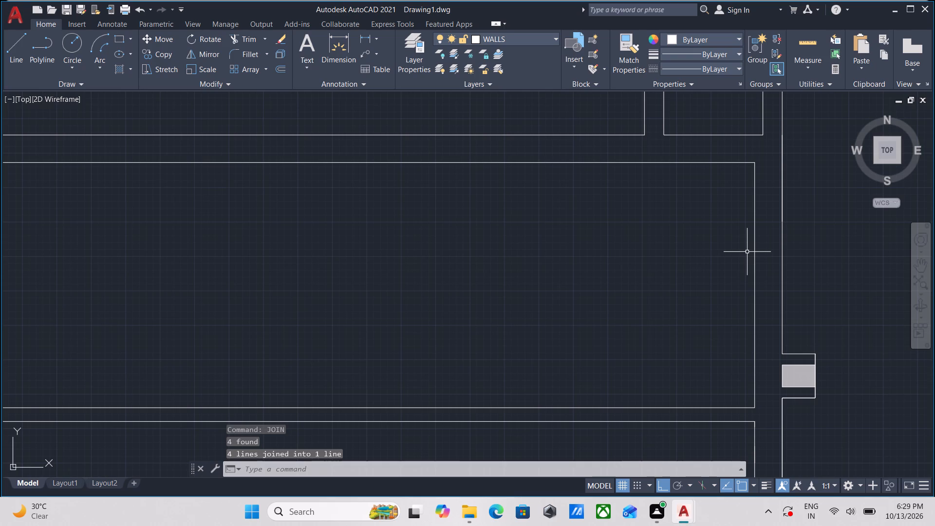
# Offset the east wall's inner face line 9'10" west, between the north wall and the new horizontal partition.
pyautogui.click(764, 283)
pyautogui.click(720, 274)
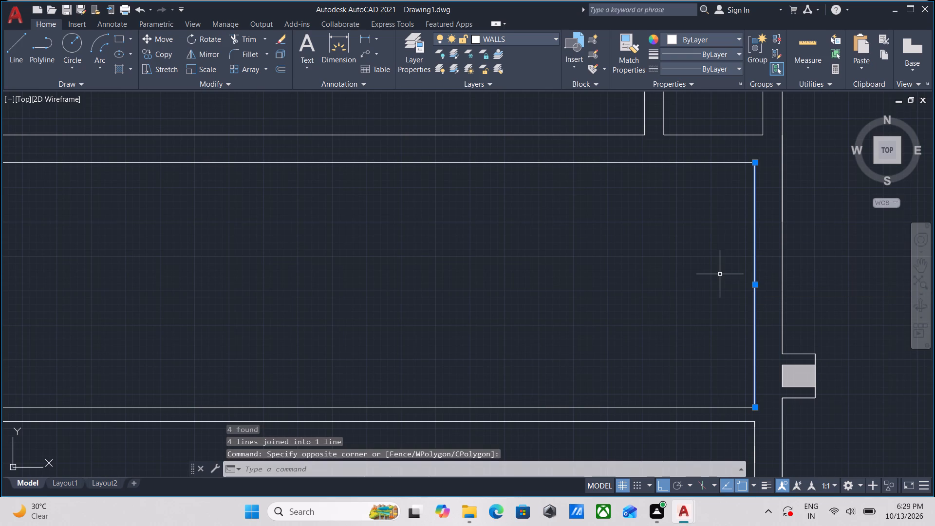
pyautogui.press('o')
pyautogui.press('Return')
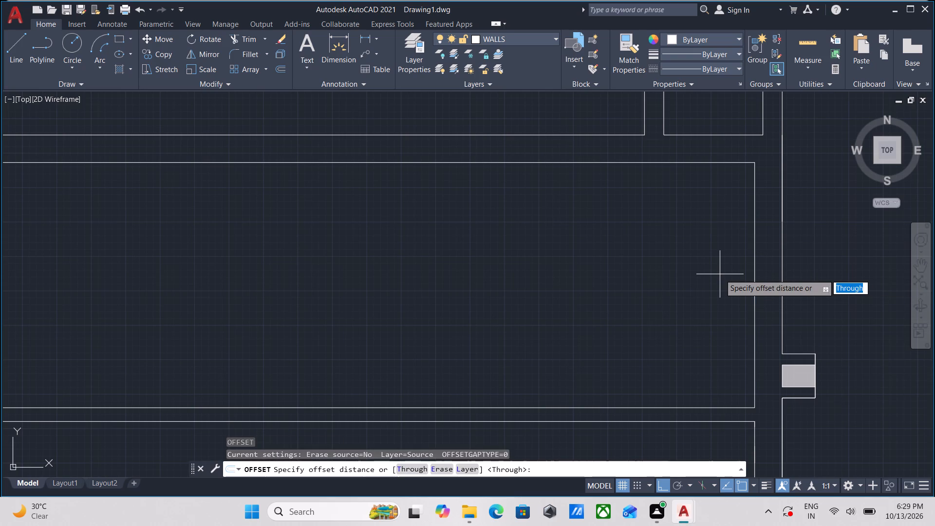
pyautogui.click(755, 298)
pyautogui.click(639, 291)
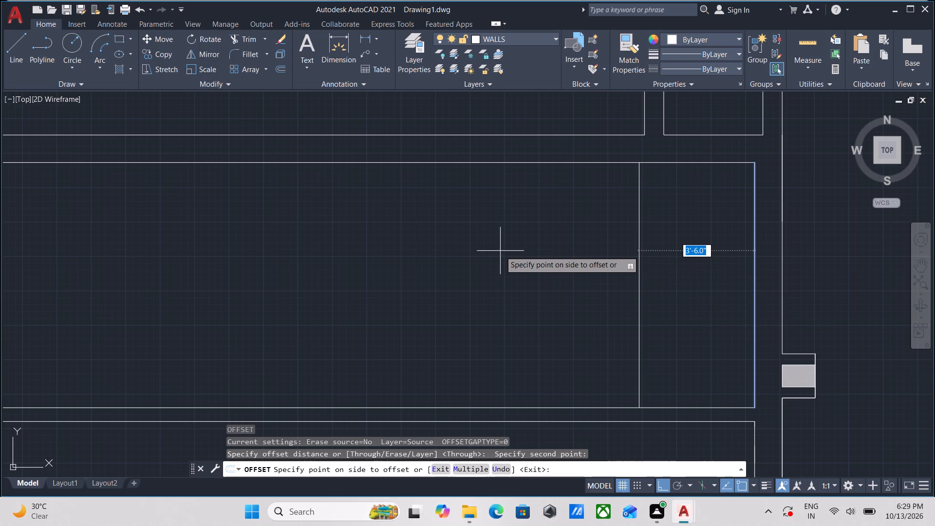
pyautogui.write("9'")
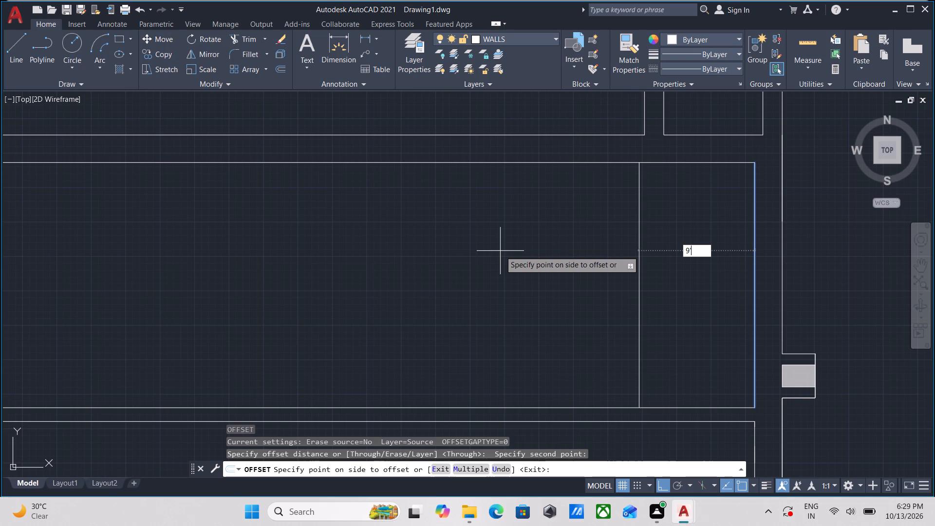
pyautogui.write('10"')
pyautogui.press('Return')
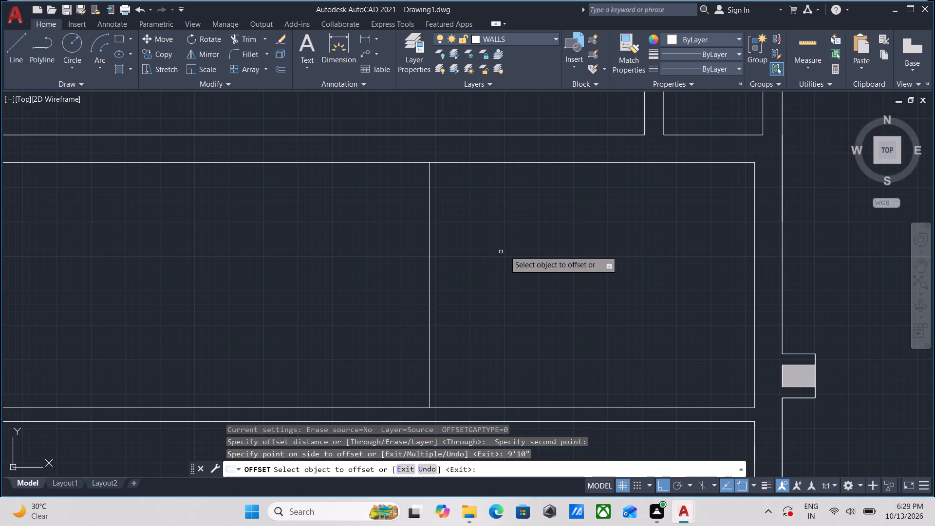
# Offset the new vertical line 5" further west to form the cross partition's second face.
pyautogui.click(429, 258)
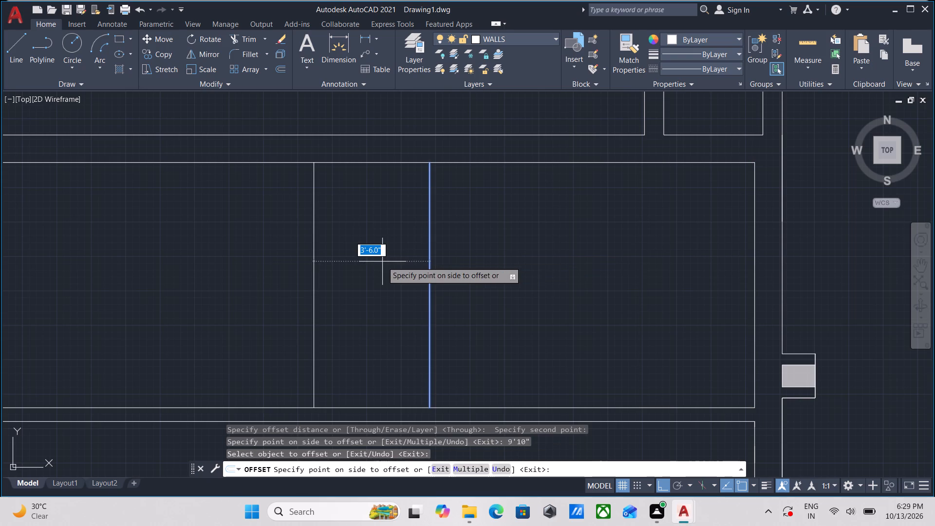
pyautogui.press('5')
pyautogui.hotkey('shift', '"')
pyautogui.press('Return')
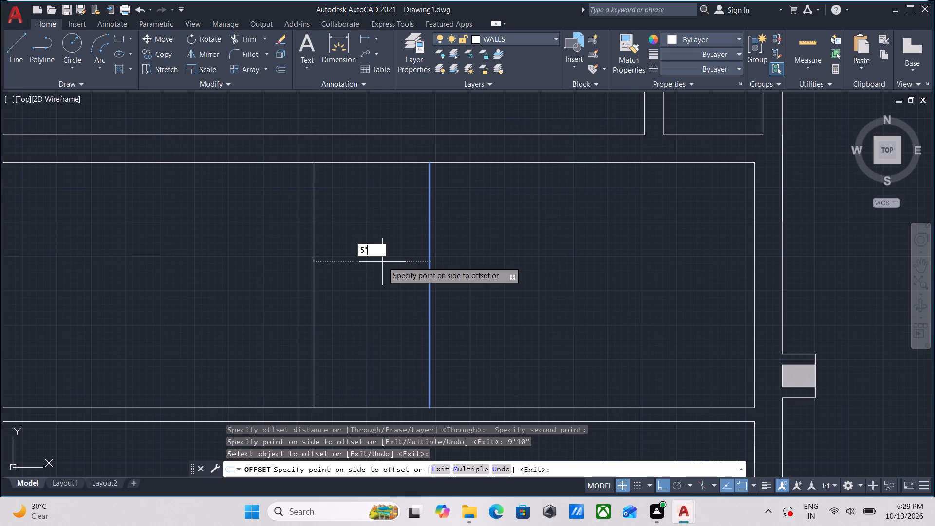
pyautogui.scroll(-2, 382, 262)
pyautogui.moveTo(382, 262); pyautogui.dragTo(569, 264, button='middle')
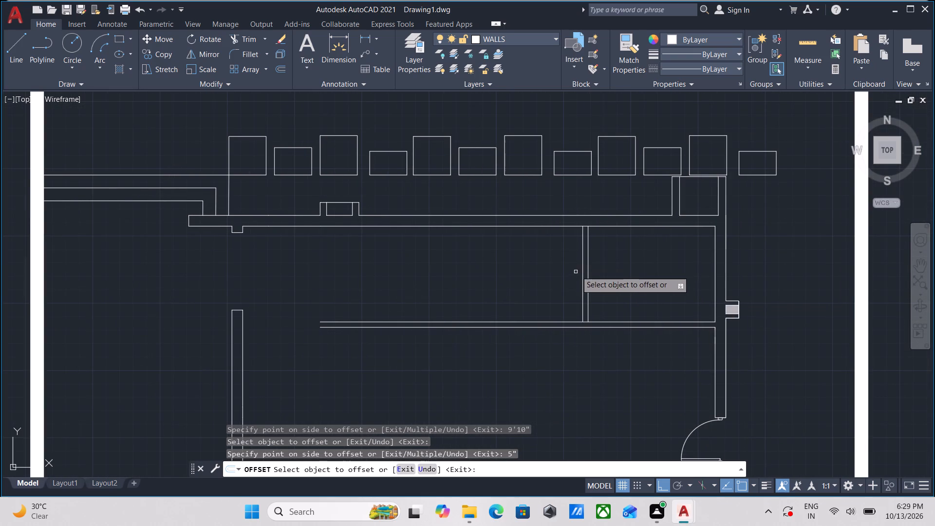
# Offset the cross partition's west face line 7'10" west.
pyautogui.click(583, 276)
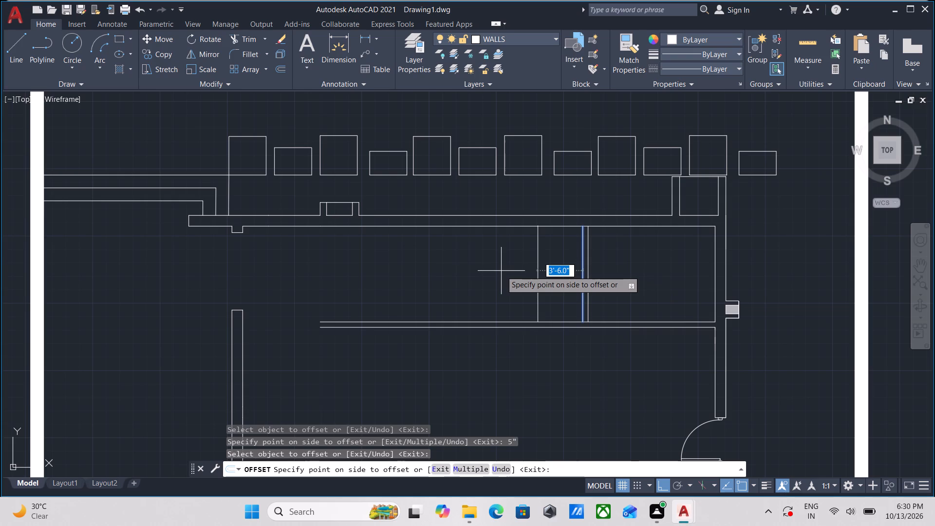
pyautogui.press('7')
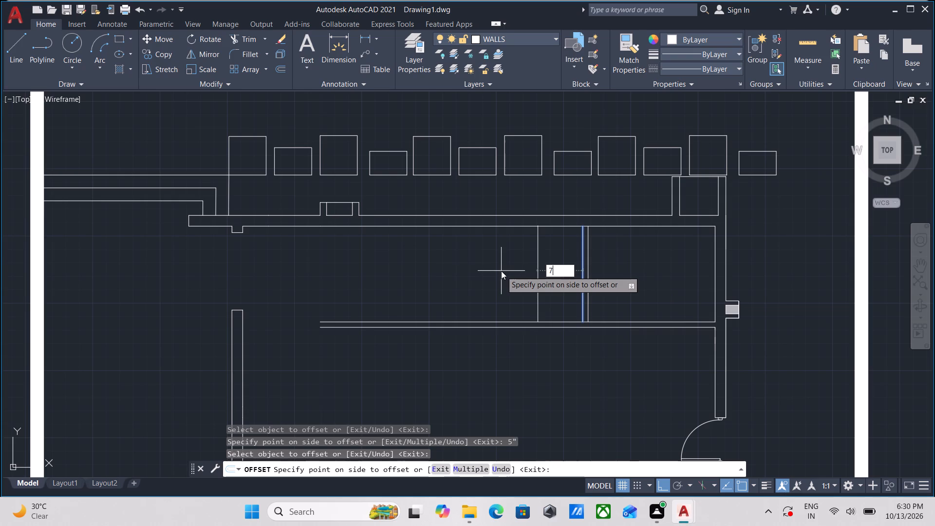
pyautogui.press("'")
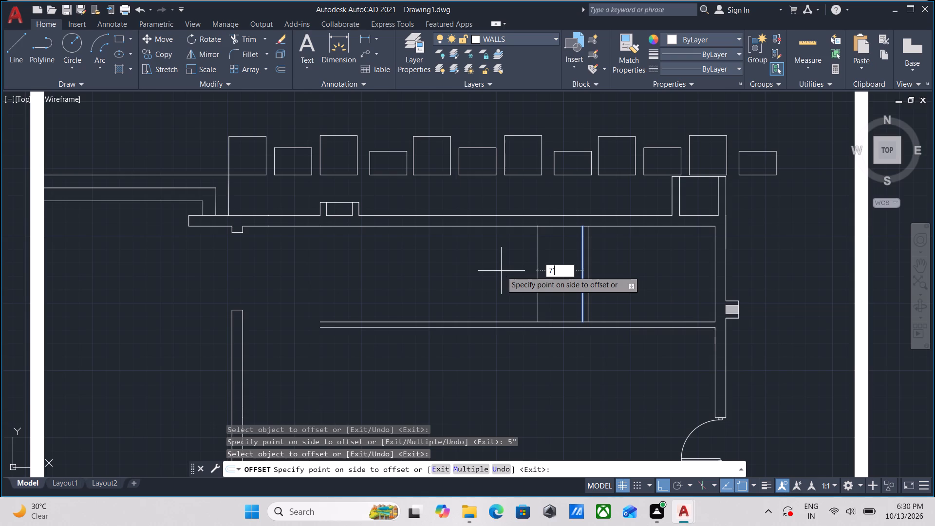
pyautogui.write('10')
pyautogui.press('Return')
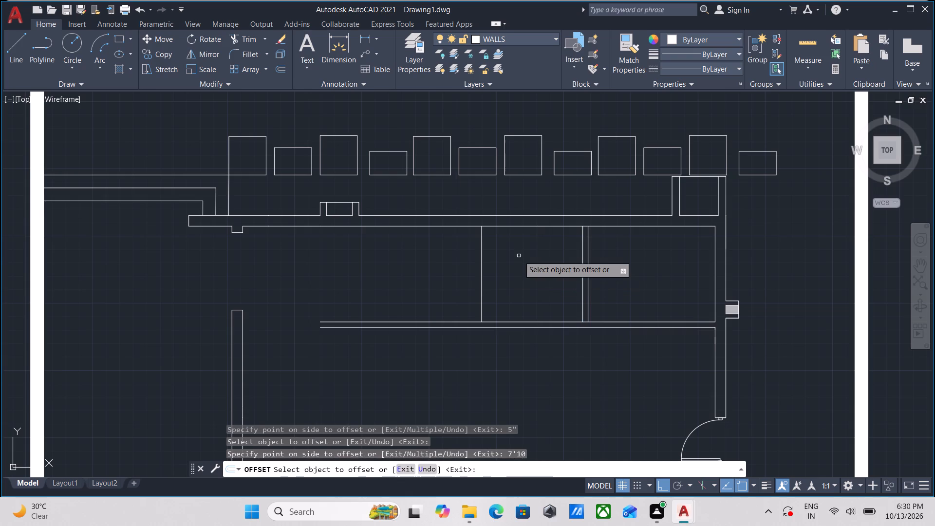
# Offset the newest vertical line 10" further west to form the second cross wall's other face.
pyautogui.click(481, 275)
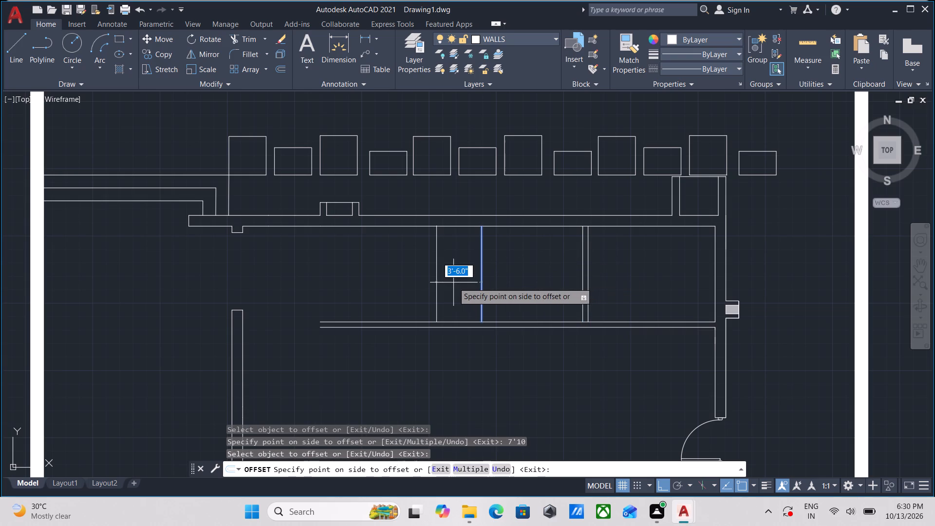
pyautogui.write('10')
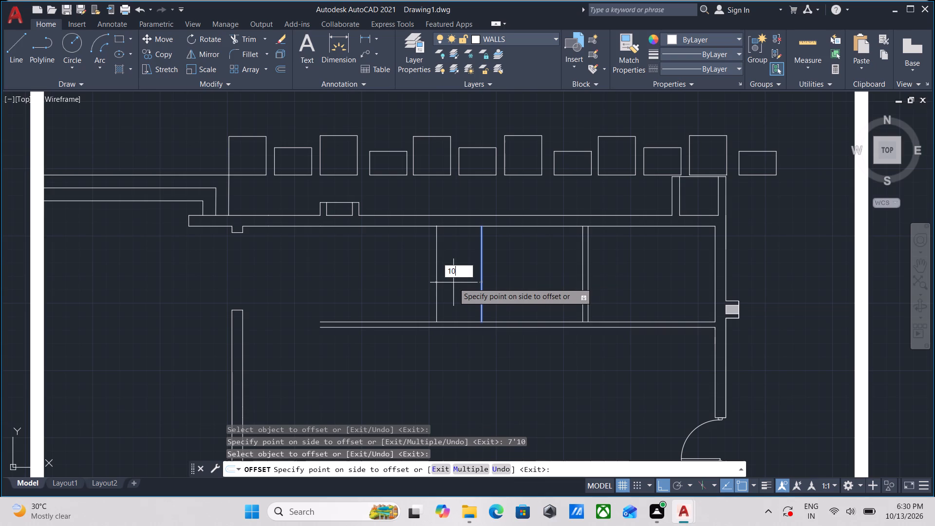
pyautogui.press('Return')
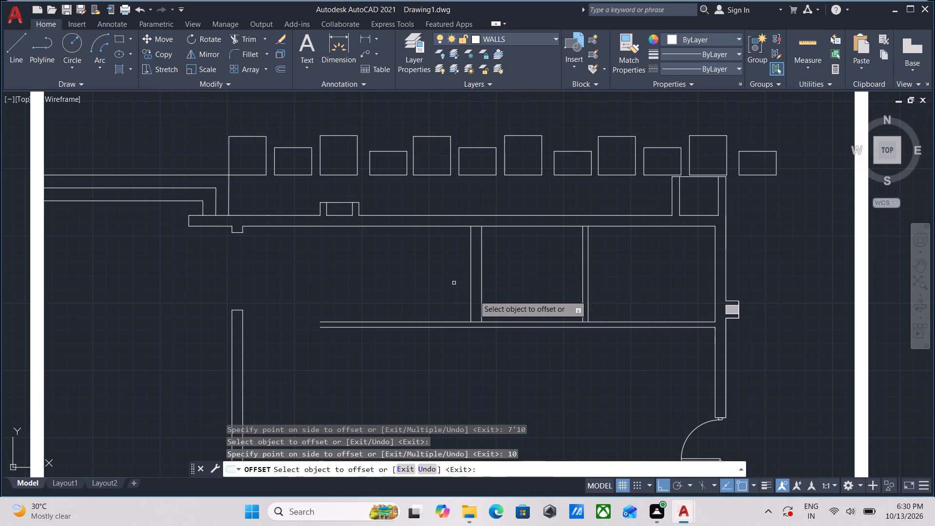
pyautogui.moveTo(517, 318); pyautogui.dragTo(547, 262, button='middle')
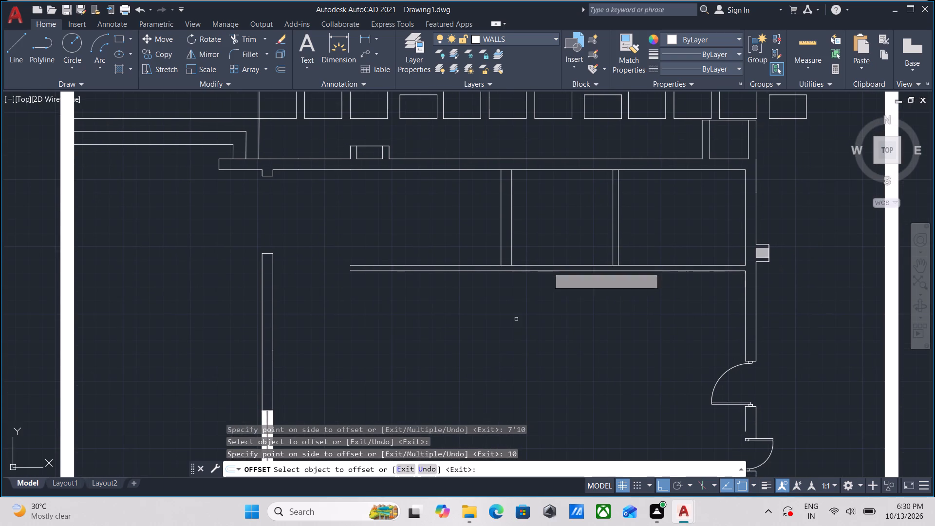
pyautogui.moveTo(701, 363); pyautogui.dragTo(704, 369, button='middle')
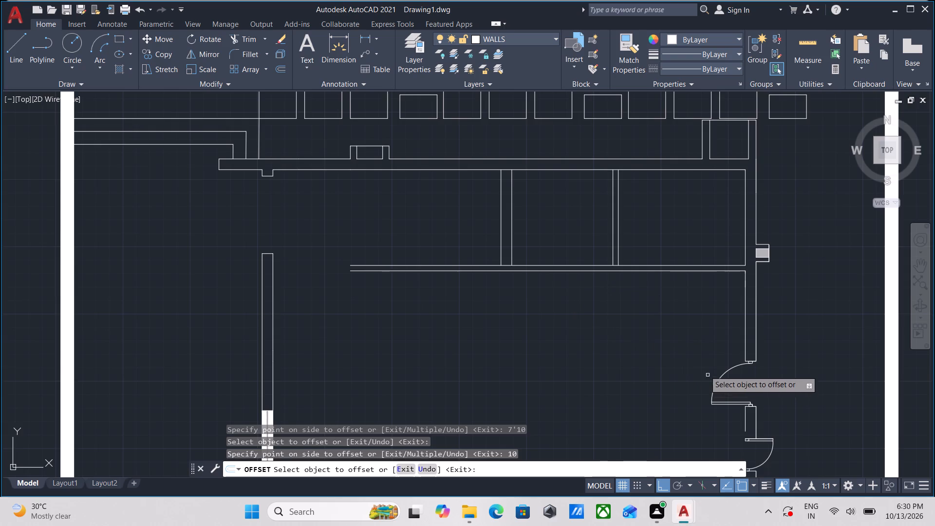
pyautogui.moveTo(704, 369); pyautogui.dragTo(692, 283, button='middle')
pyautogui.press('Escape')
# Erase the northern door in the east wall and its leftover jamb lines on the short wall stub.
pyautogui.moveTo(727, 345); pyautogui.dragTo(723, 341)
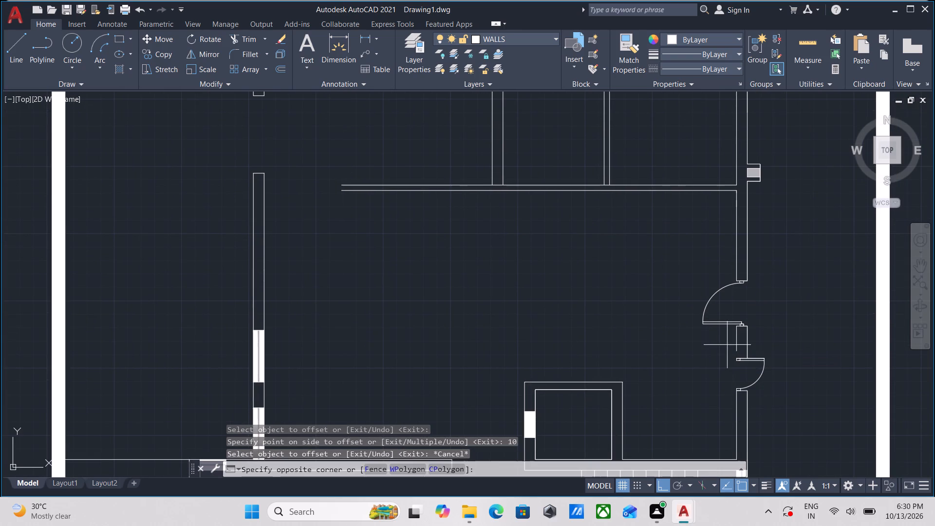
pyautogui.click(699, 273)
pyautogui.rightClick(699, 273)
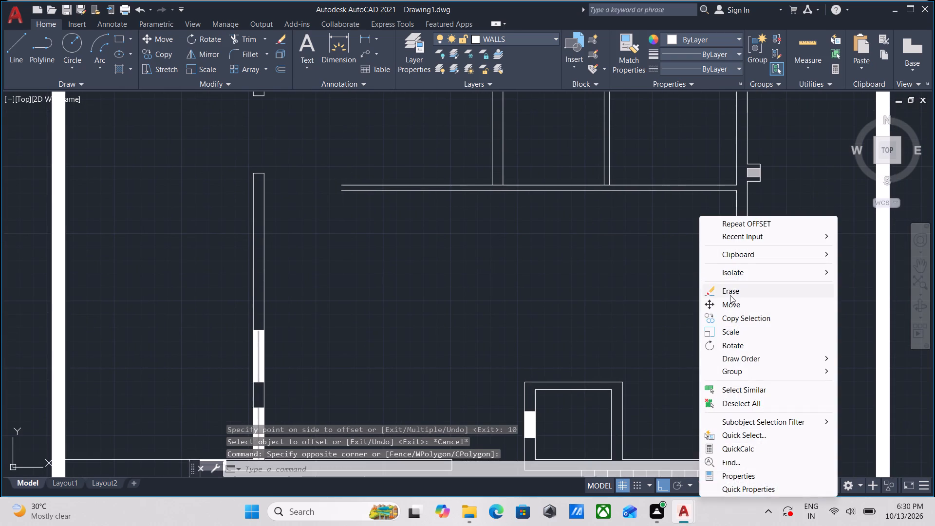
pyautogui.click(730, 295)
pyautogui.scroll(2, 750, 357)
pyautogui.scroll(2, 725, 283)
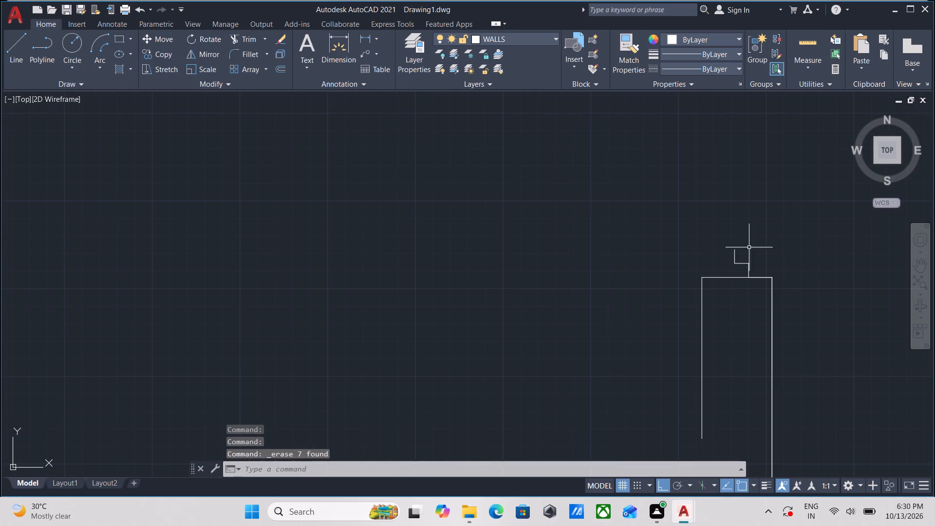
pyautogui.click(749, 247)
pyautogui.click(708, 264)
pyautogui.rightClick(709, 264)
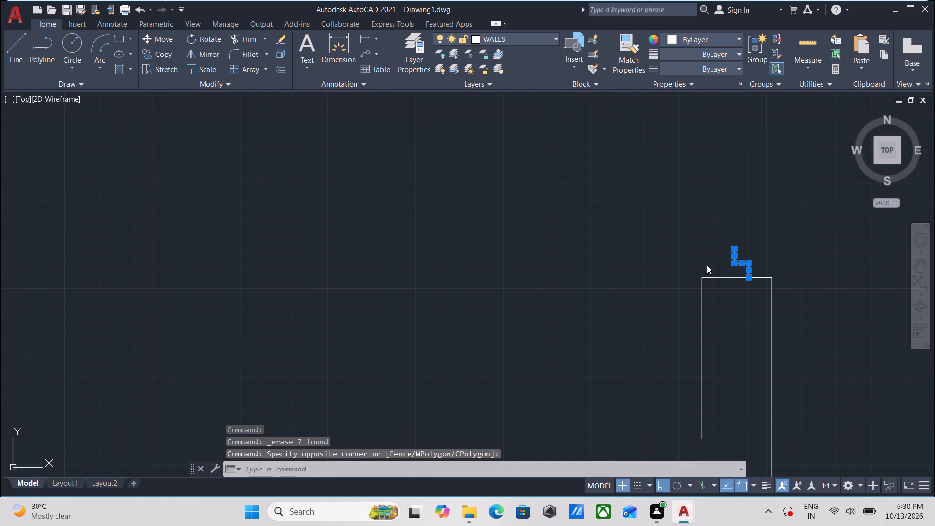
pyautogui.click(737, 291)
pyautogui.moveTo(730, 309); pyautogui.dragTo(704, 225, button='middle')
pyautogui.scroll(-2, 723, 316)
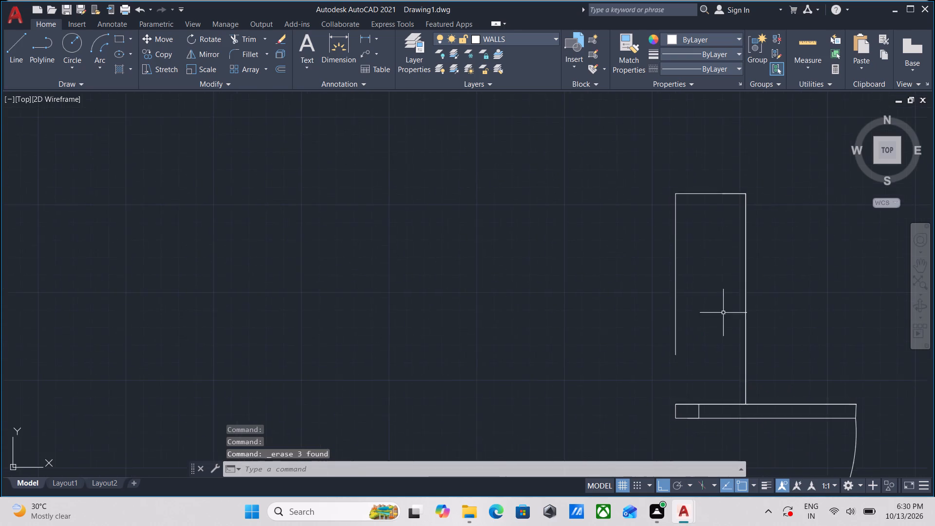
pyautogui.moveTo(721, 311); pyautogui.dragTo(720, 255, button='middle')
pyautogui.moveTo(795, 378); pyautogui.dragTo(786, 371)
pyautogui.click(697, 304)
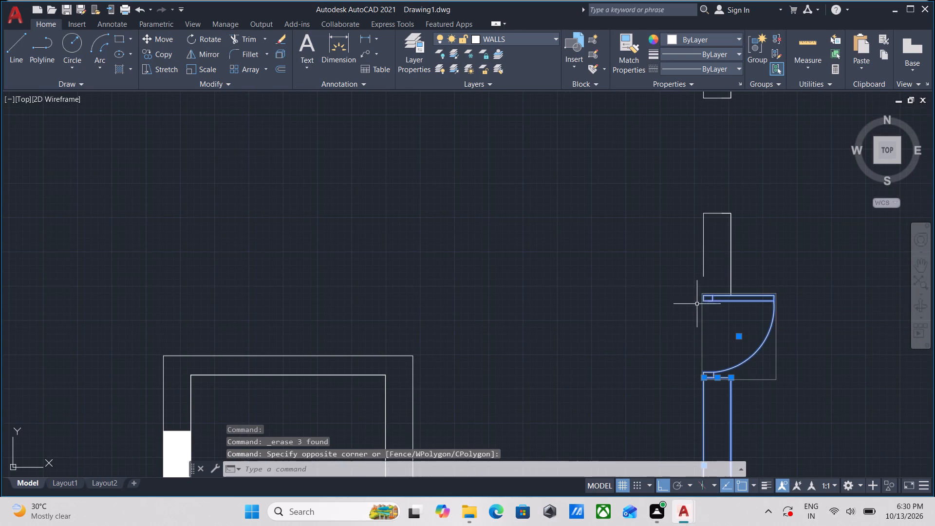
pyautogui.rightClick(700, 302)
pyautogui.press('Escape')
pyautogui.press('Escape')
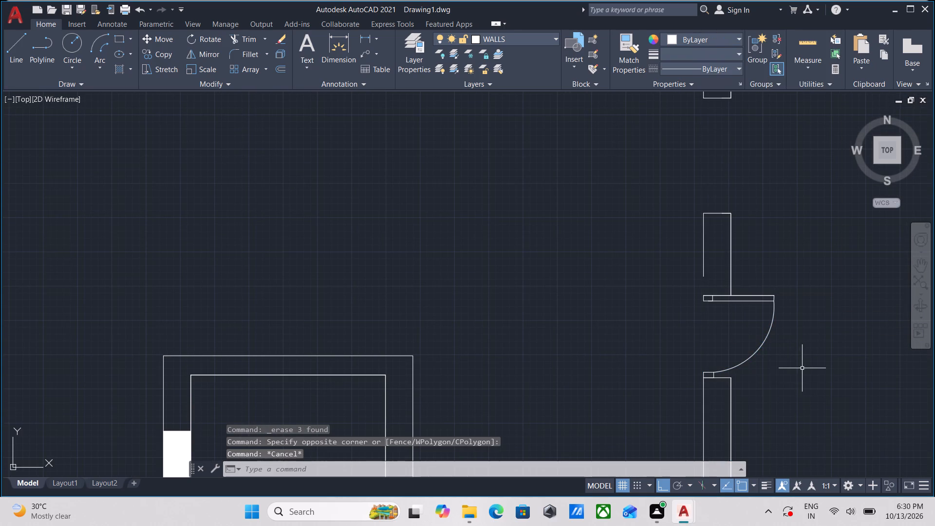
# Erase the southern door in the east wall and the leftover horizontal lines at the short wall stub's lower end.
pyautogui.moveTo(796, 364); pyautogui.dragTo(768, 349)
pyautogui.click(735, 329)
pyautogui.rightClick(734, 329)
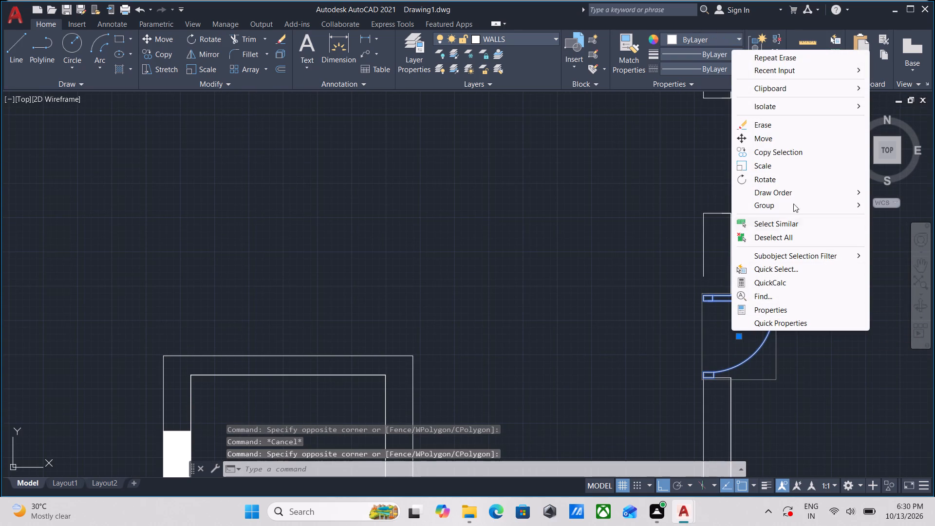
pyautogui.click(776, 128)
pyautogui.scroll(2, 729, 326)
pyautogui.moveTo(815, 308); pyautogui.dragTo(814, 290)
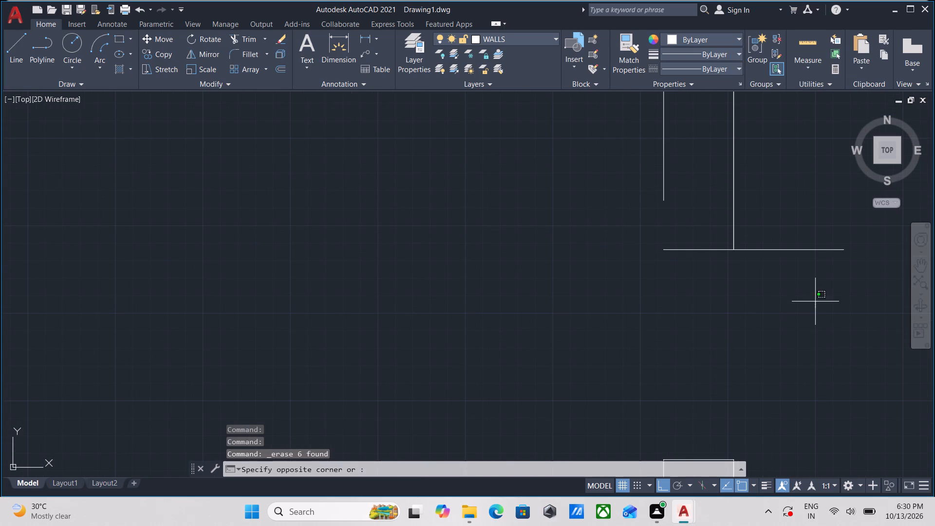
pyautogui.click(772, 174)
pyautogui.moveTo(692, 310); pyautogui.dragTo(691, 303)
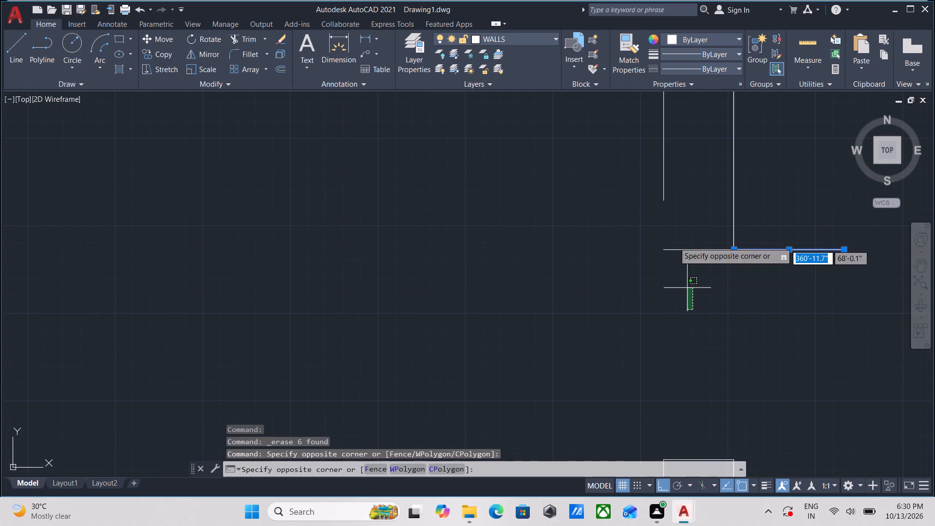
pyautogui.click(672, 235)
pyautogui.rightClick(672, 235)
pyautogui.click(696, 289)
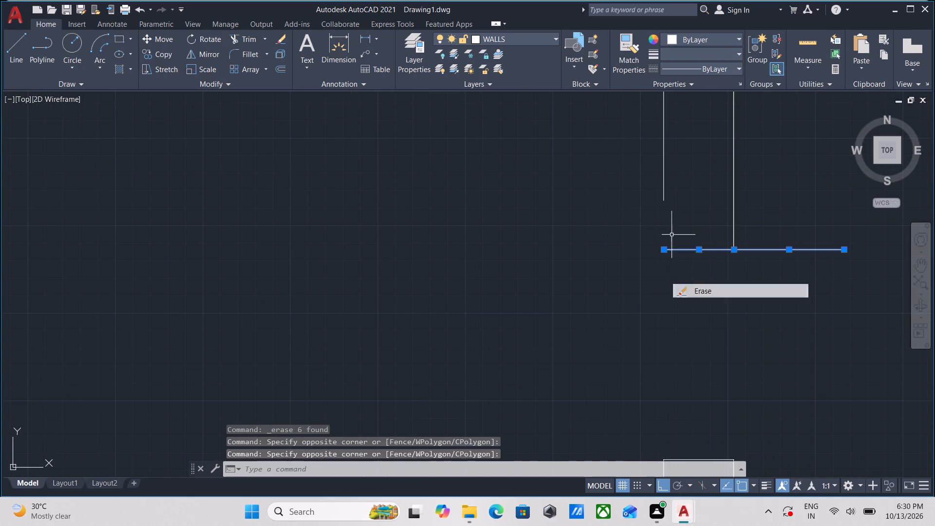
# Trim away the end cap line of the east wall segment south of the removed door.
pyautogui.scroll(-2, 696, 289)
pyautogui.moveTo(696, 289); pyautogui.dragTo(700, 247, button='middle')
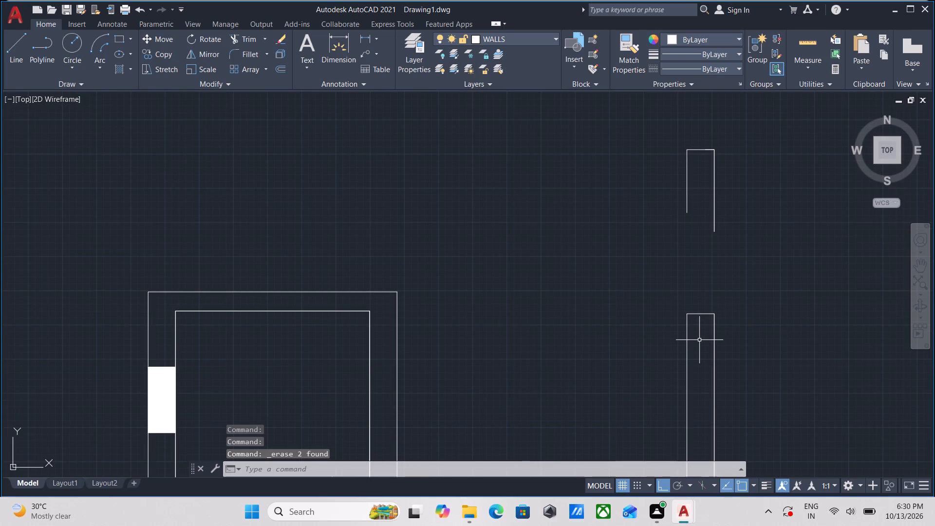
pyautogui.write('TR')
pyautogui.press('Return')
pyautogui.click(699, 338)
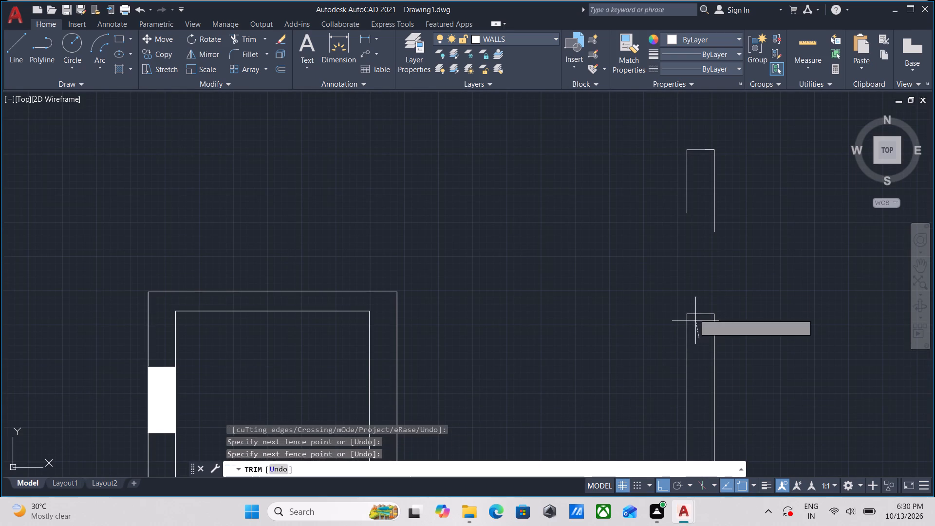
pyautogui.click(693, 288)
pyautogui.press('Escape')
# Extend both face lines of the southern east wall segment north to the stub's end cap, closing the southern door gap.
pyautogui.write('EX')
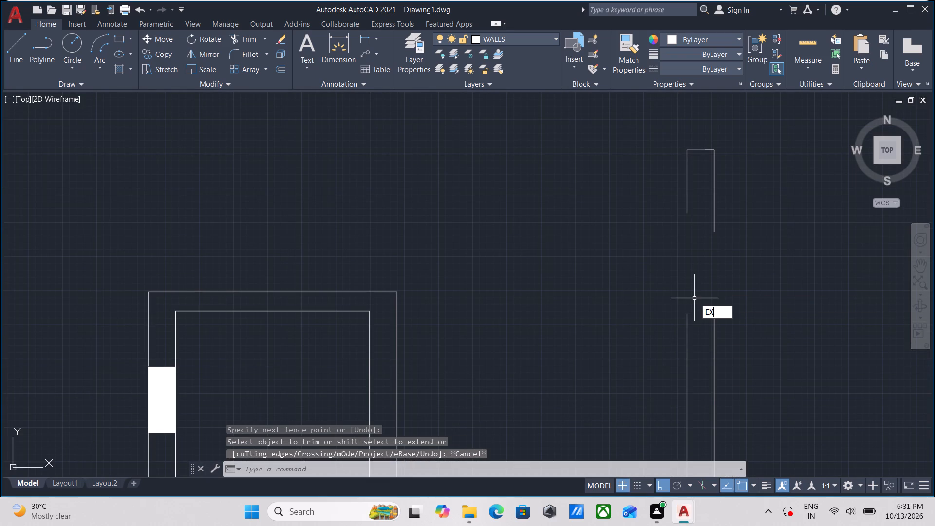
pyautogui.press('Return')
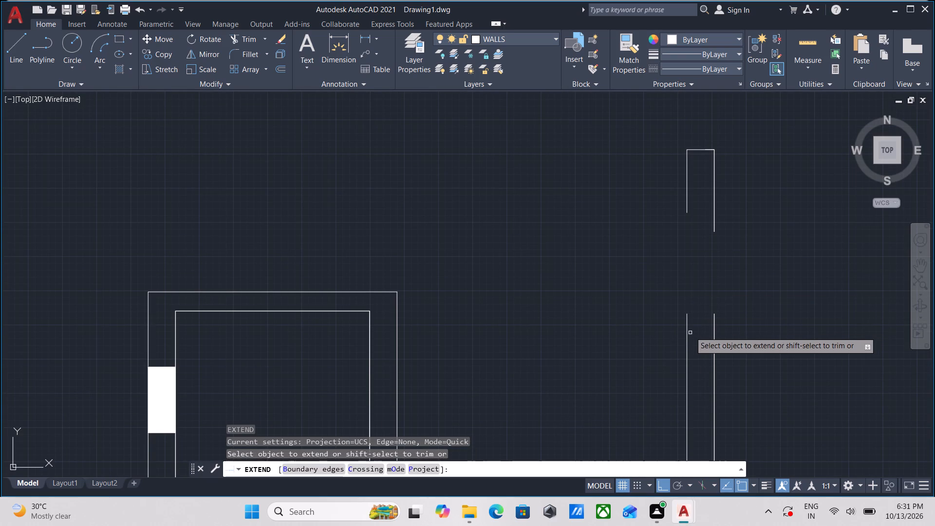
pyautogui.click(688, 328)
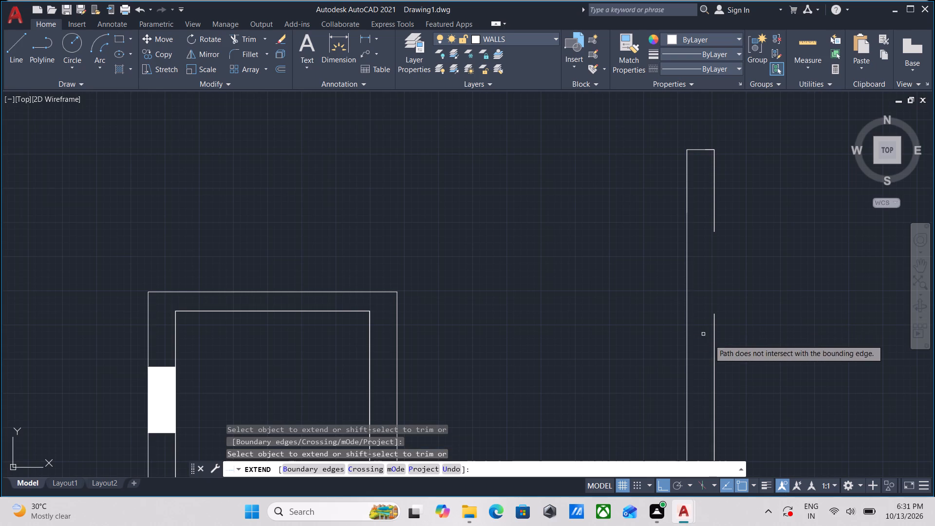
pyautogui.click(715, 336)
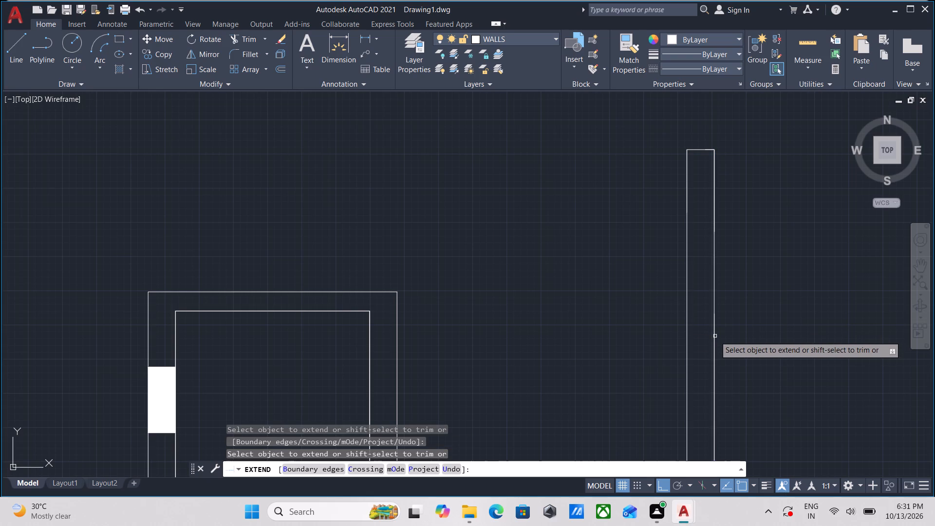
pyautogui.scroll(-1, 744, 243)
pyautogui.moveTo(741, 250); pyautogui.dragTo(736, 368, button='middle')
pyautogui.press('Escape')
pyautogui.scroll(1, 716, 315)
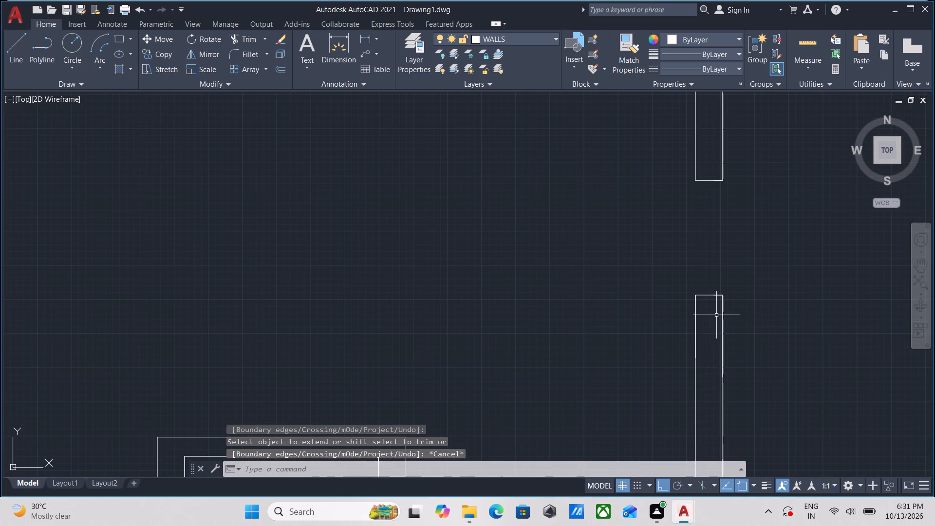
# Trim away the end cap lines of the two east wall segments on both sides of the remaining gap.
pyautogui.write('TR')
pyautogui.press('Return')
pyautogui.click(716, 315)
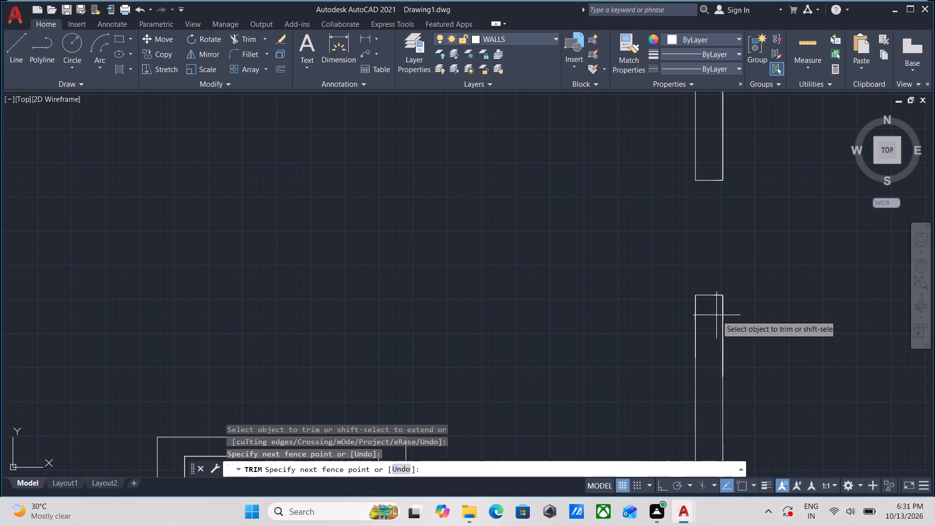
pyautogui.click(708, 169)
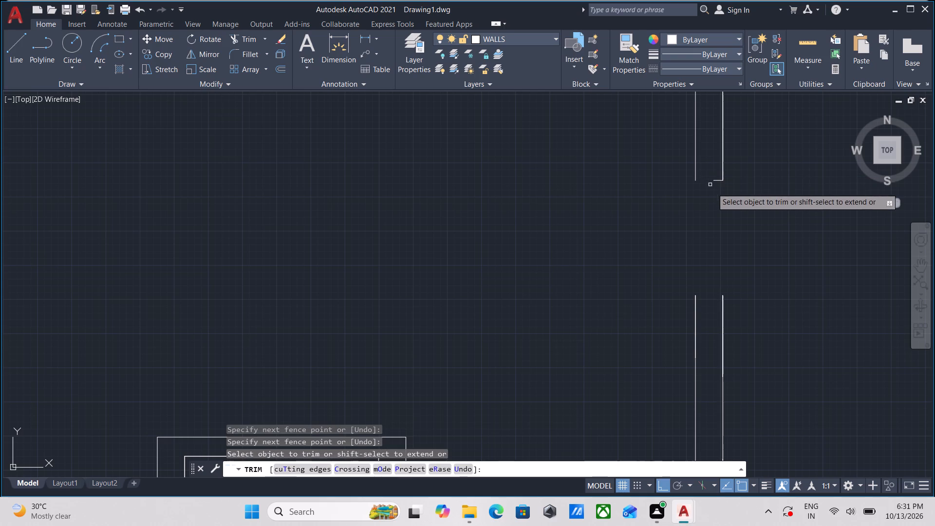
pyautogui.click(721, 190)
pyautogui.click(715, 171)
pyautogui.press('Escape')
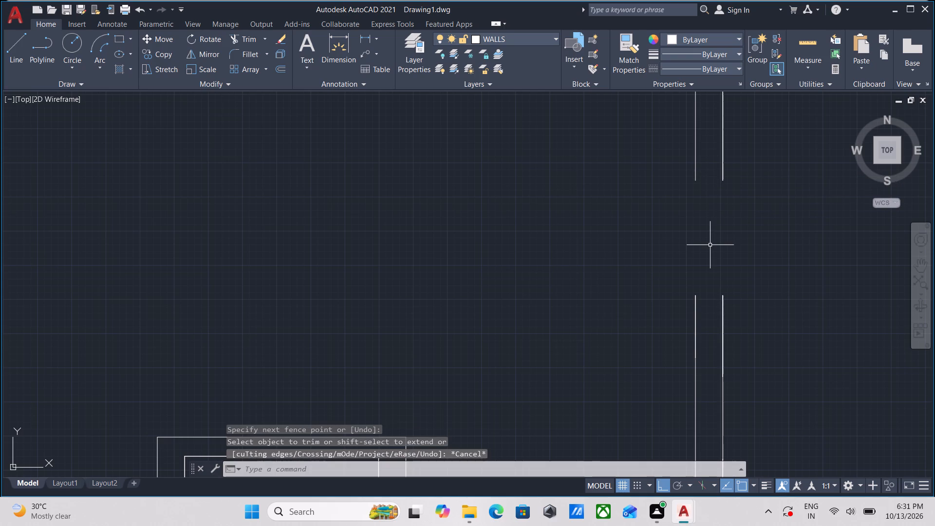
# Extend both face lines of the southern east wall segment north to meet the upper segment, closing the gap.
pyautogui.write('EX')
pyautogui.press('Return')
pyautogui.click(695, 303)
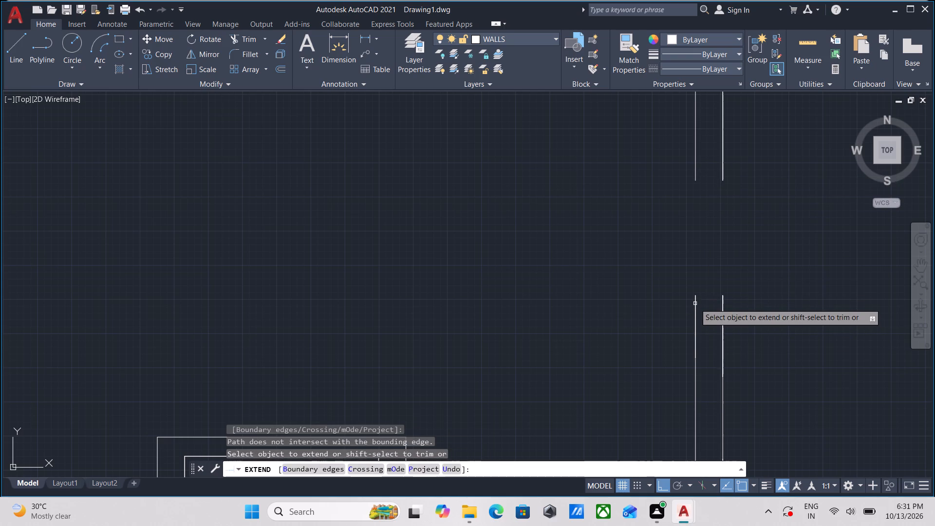
pyautogui.scroll(-2, 730, 316)
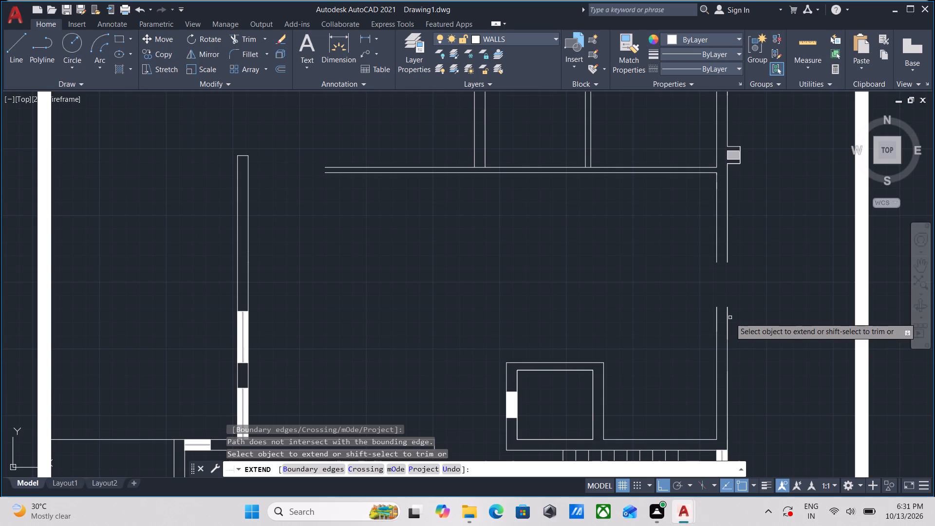
pyautogui.click(727, 319)
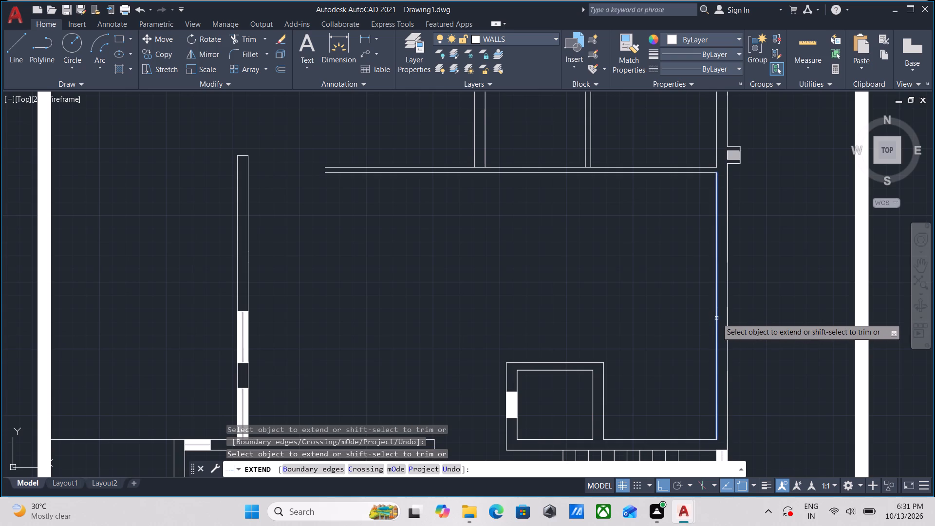
pyautogui.click(716, 318)
pyautogui.moveTo(646, 283); pyautogui.dragTo(698, 321, button='middle')
pyautogui.press('Escape')
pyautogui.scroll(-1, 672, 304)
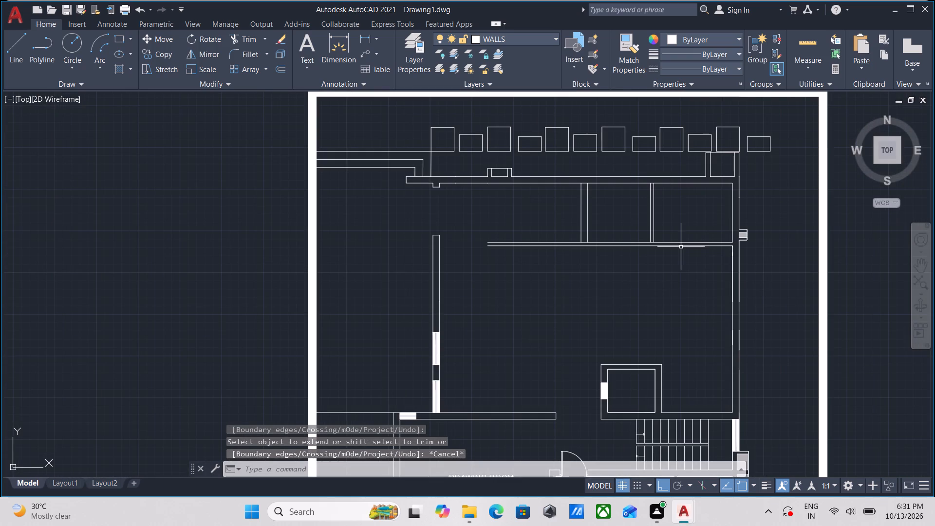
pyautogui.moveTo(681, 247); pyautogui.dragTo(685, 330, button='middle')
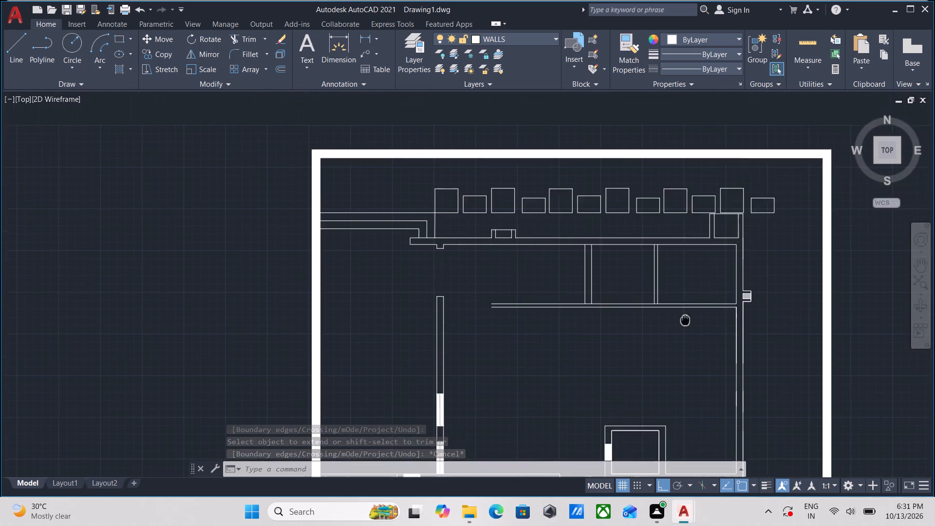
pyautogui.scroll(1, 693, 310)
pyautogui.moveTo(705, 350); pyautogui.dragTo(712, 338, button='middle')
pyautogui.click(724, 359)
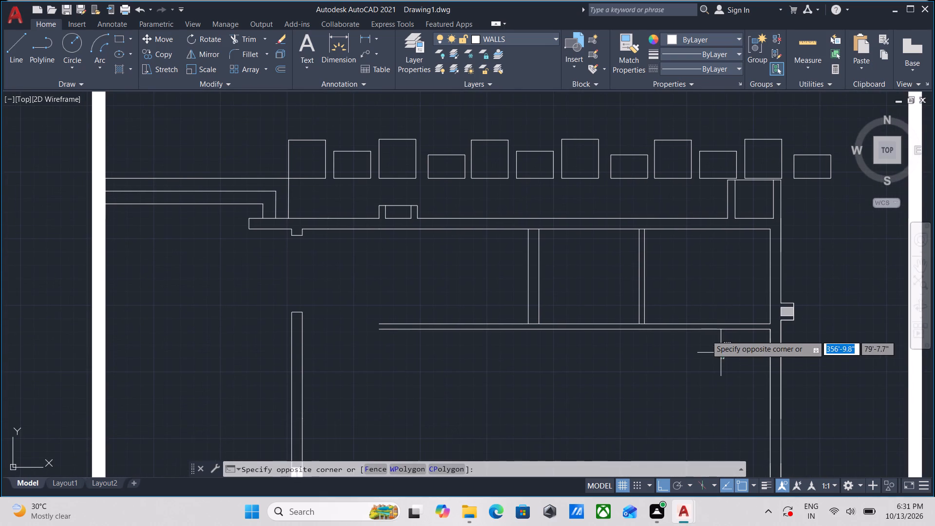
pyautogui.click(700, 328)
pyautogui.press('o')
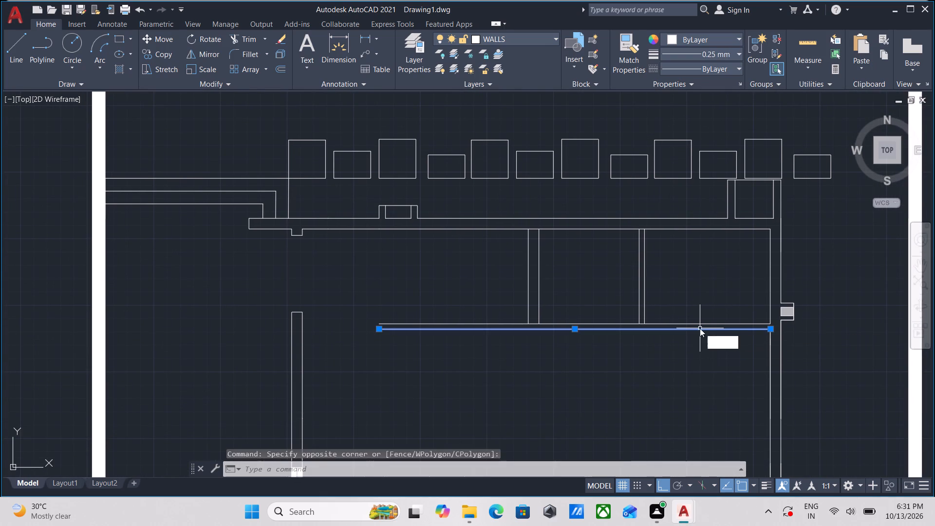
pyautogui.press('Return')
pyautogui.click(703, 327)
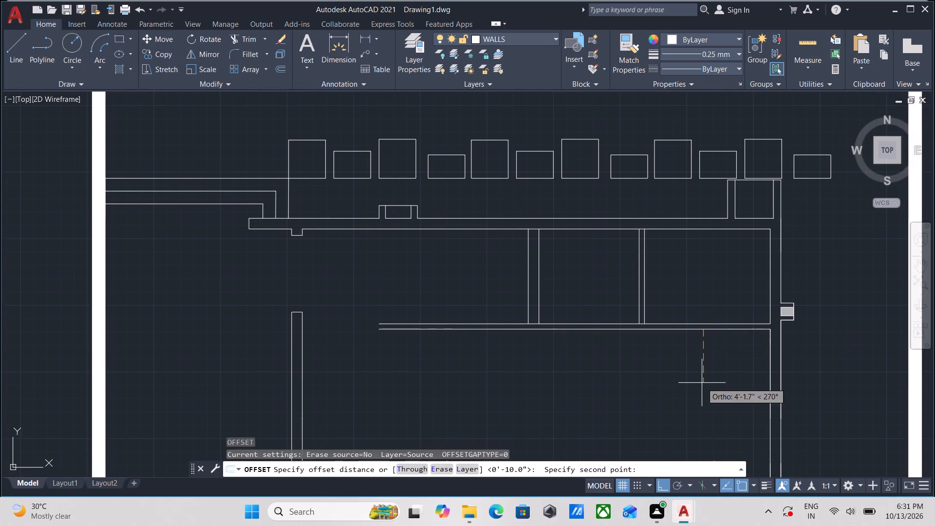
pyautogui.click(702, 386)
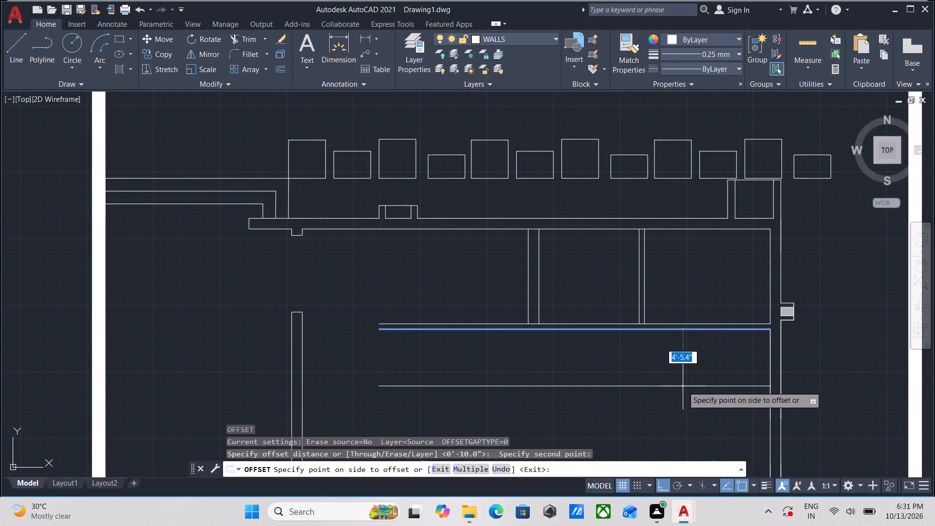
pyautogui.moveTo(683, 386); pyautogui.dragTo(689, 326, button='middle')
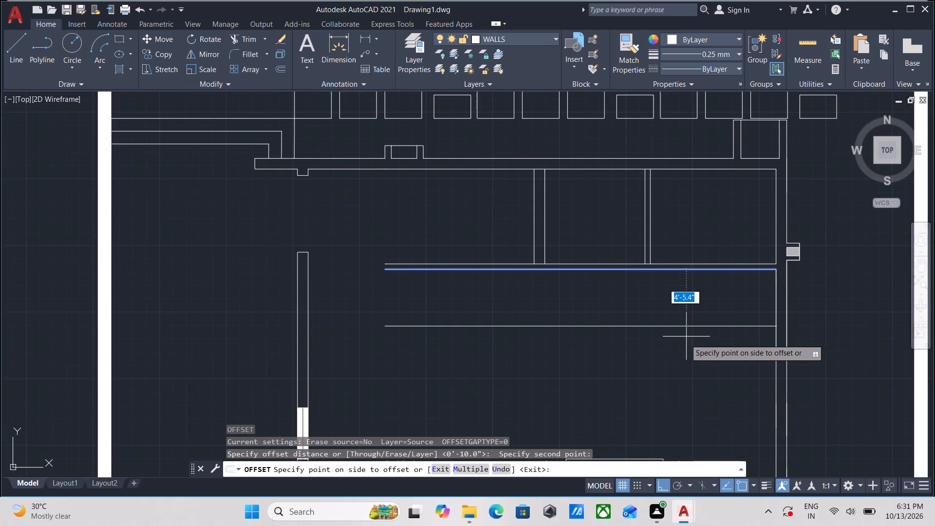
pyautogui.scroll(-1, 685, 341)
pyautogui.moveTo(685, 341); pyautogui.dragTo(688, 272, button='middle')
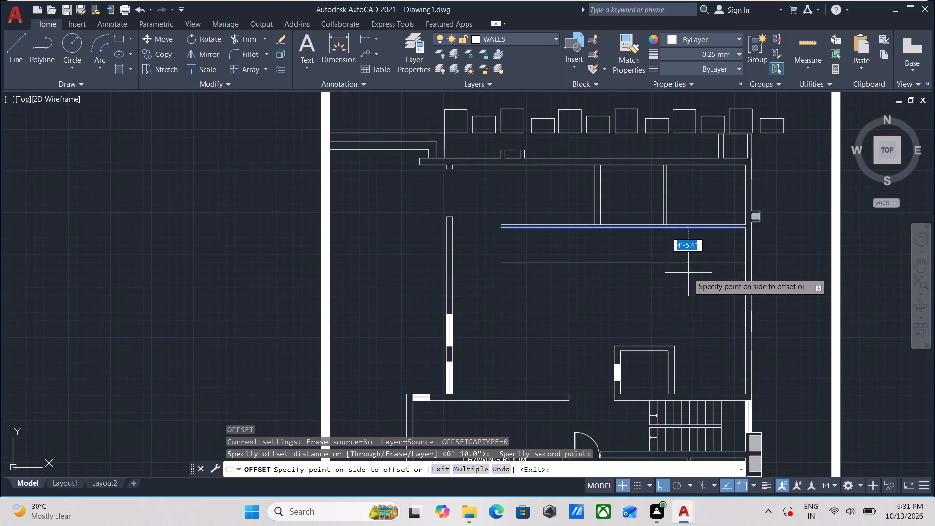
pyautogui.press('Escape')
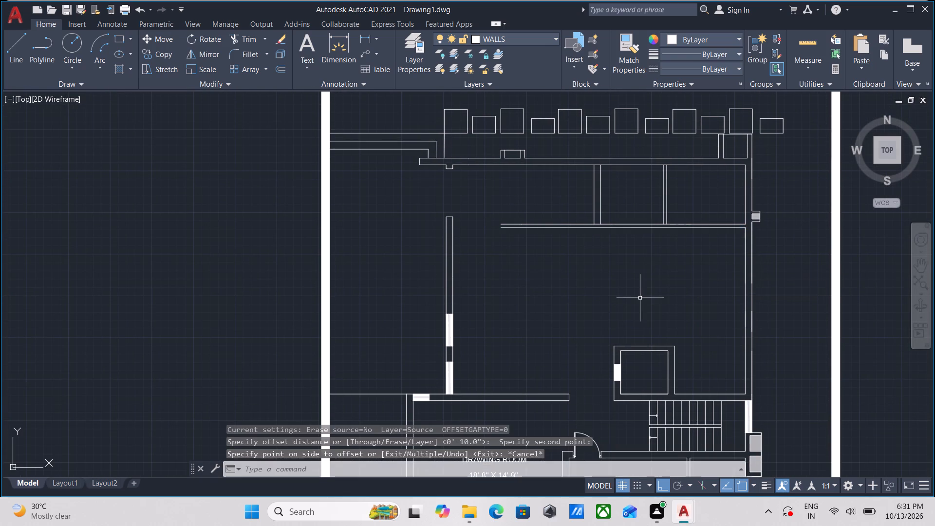
# Draw a horizontal line from the northeast corner of the small square room to the east wall's inner face.
pyautogui.moveTo(676, 348); pyautogui.dragTo(698, 334, button='middle')
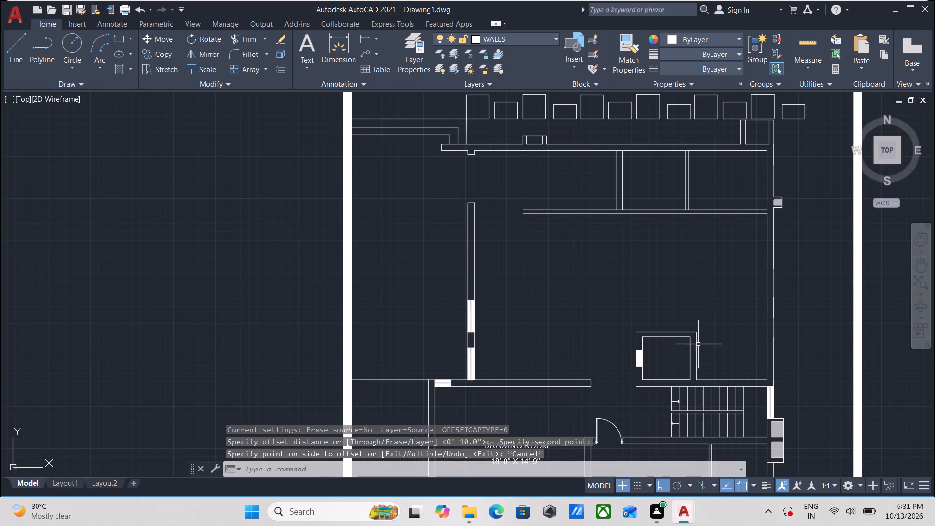
pyautogui.press('l')
pyautogui.press('Return')
pyautogui.scroll(1, 701, 335)
pyautogui.click(698, 332)
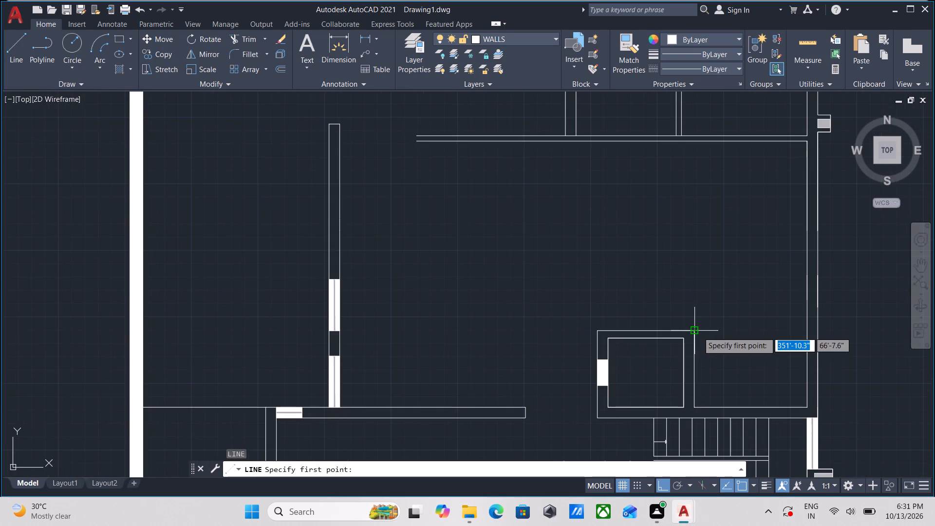
pyautogui.click(804, 328)
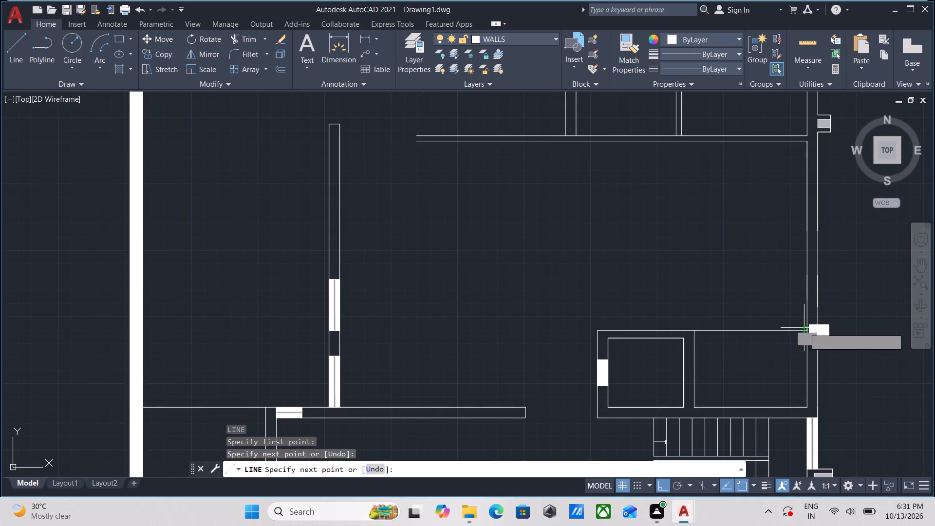
pyautogui.press('Escape')
# Draw a line about 15'-3" south from the western partition's west face, ending level with the small square room's north face.
pyautogui.scroll(-1, 677, 311)
pyautogui.moveTo(671, 310); pyautogui.dragTo(762, 329, button='middle')
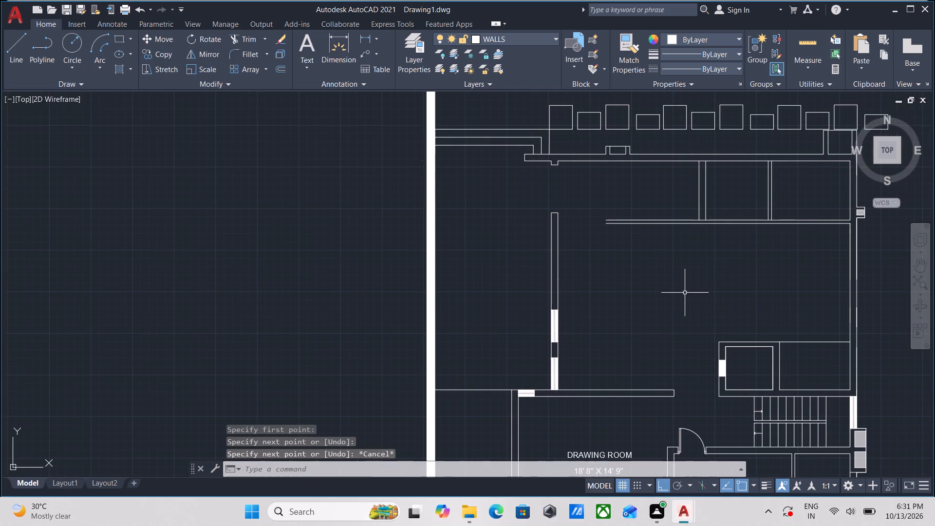
pyautogui.moveTo(699, 301); pyautogui.dragTo(733, 315, button='middle')
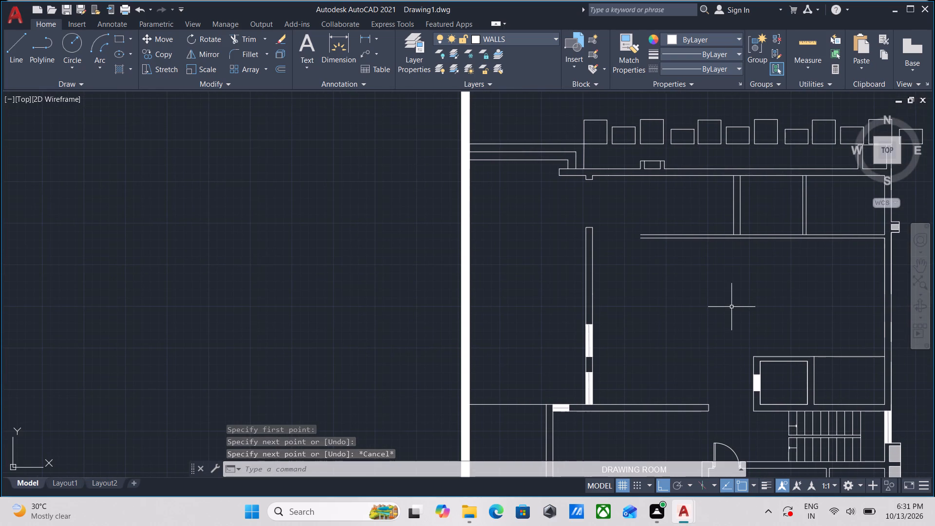
pyautogui.moveTo(730, 298); pyautogui.dragTo(728, 322, button='middle')
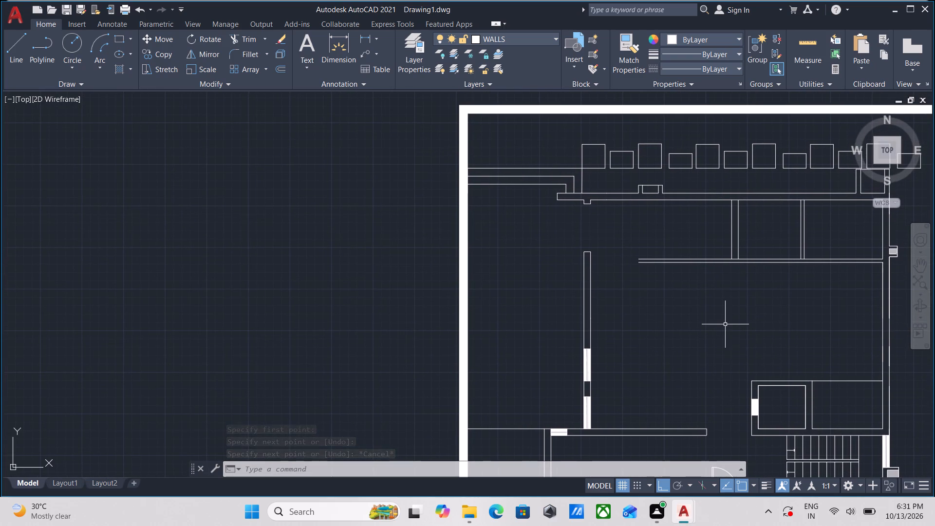
pyautogui.press('l')
pyautogui.press('Return')
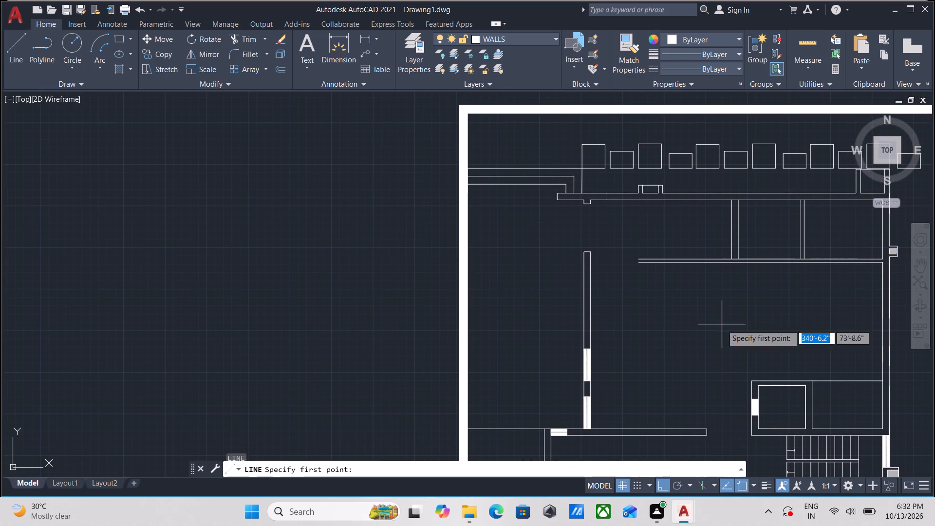
pyautogui.scroll(5, 725, 260)
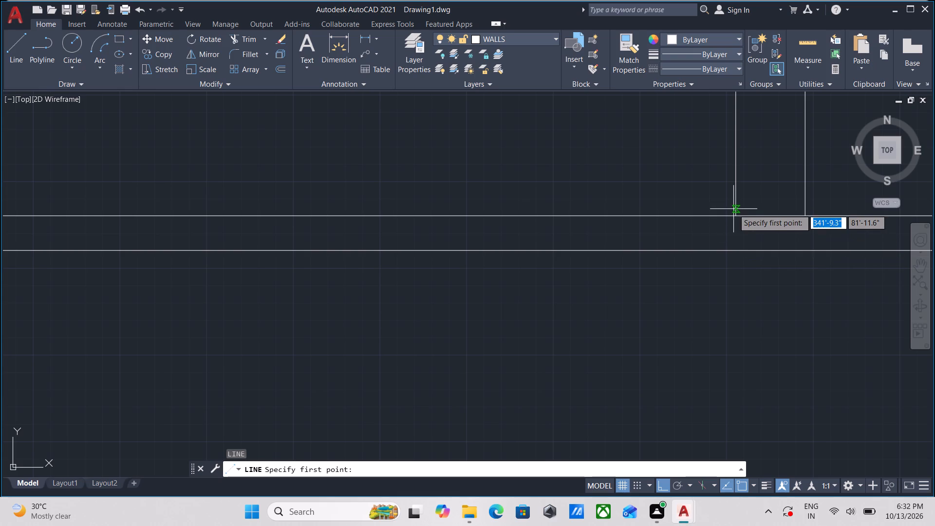
pyautogui.click(737, 216)
pyautogui.scroll(-2, 748, 372)
pyautogui.moveTo(748, 372); pyautogui.dragTo(743, 225, button='middle')
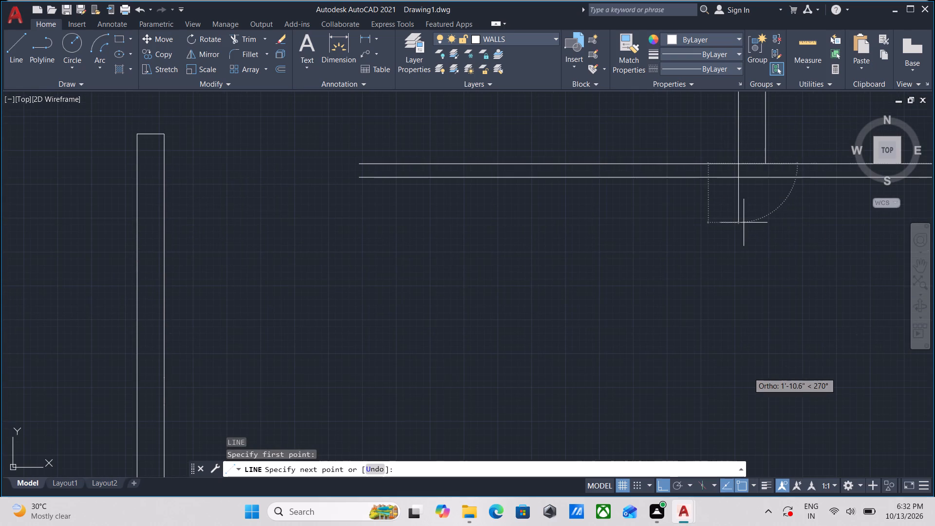
pyautogui.scroll(-2, 742, 243)
pyautogui.moveTo(740, 268); pyautogui.dragTo(738, 220, button='middle')
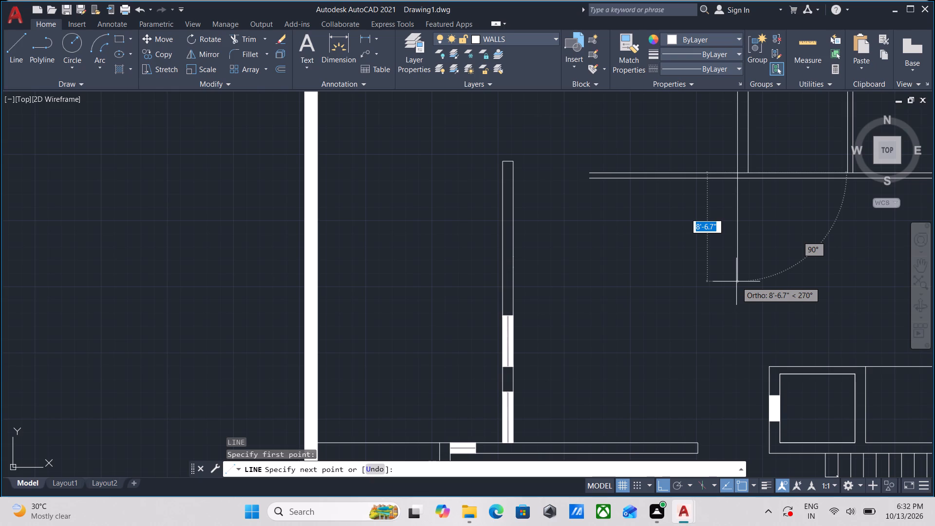
pyautogui.moveTo(752, 307); pyautogui.dragTo(745, 280, button='middle')
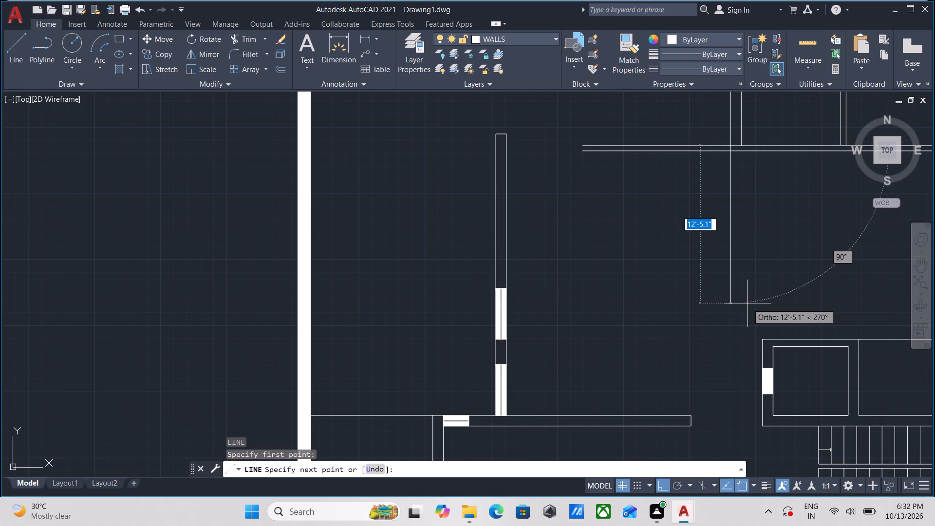
pyautogui.click(731, 341)
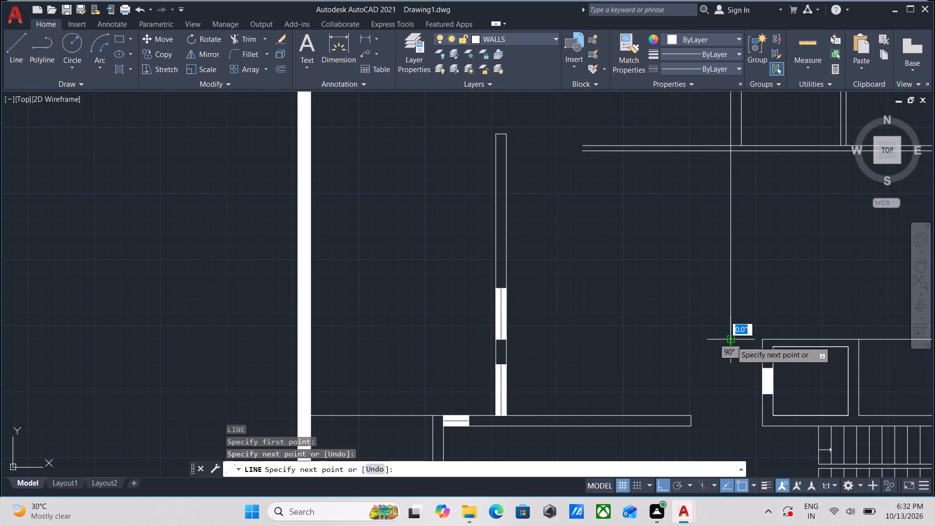
pyautogui.press('Escape')
# Draw a 2'-6" horizontal line from the small square room's northwest corner west to the new vertical line's lower end.
pyautogui.press('l')
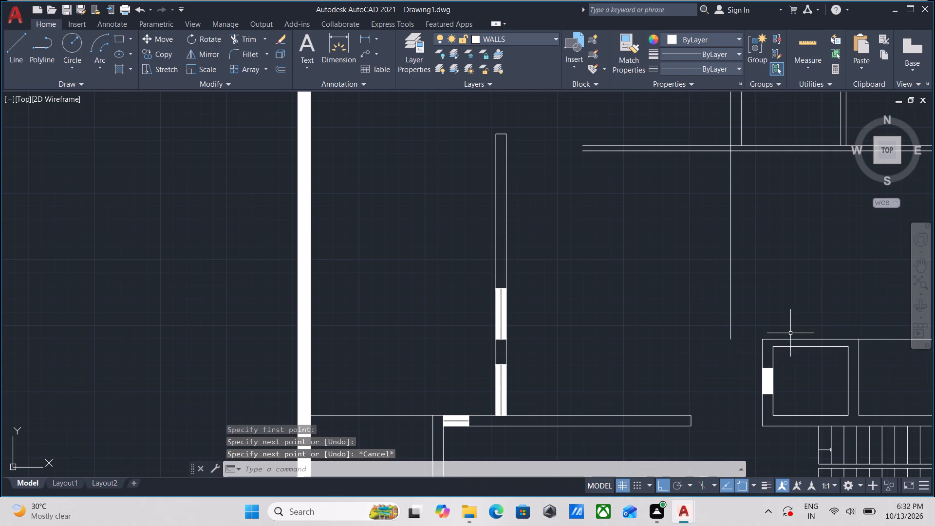
pyautogui.press('Return')
pyautogui.scroll(2, 765, 342)
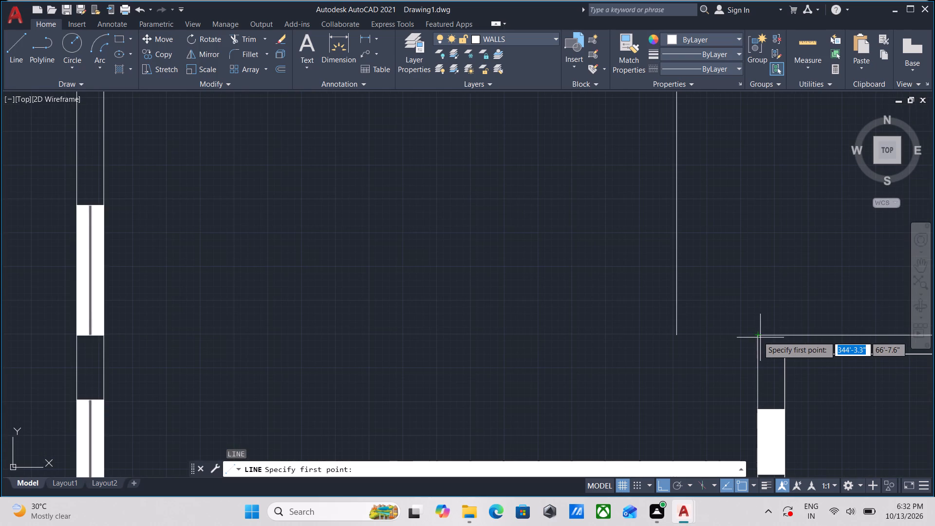
pyautogui.click(758, 336)
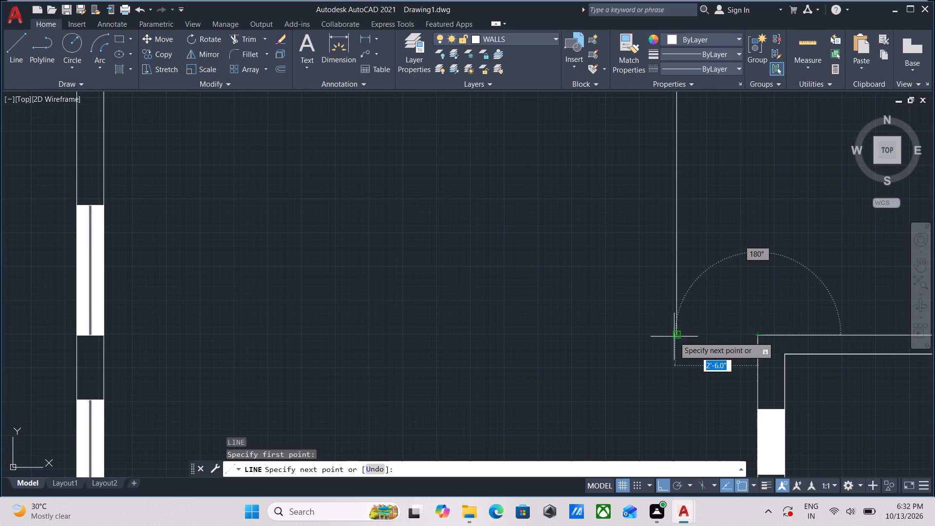
pyautogui.click(674, 337)
pyautogui.press('Escape')
# Offset the 2'-6" horizontal line west of the small square room 7" to the south.
pyautogui.scroll(1, 703, 349)
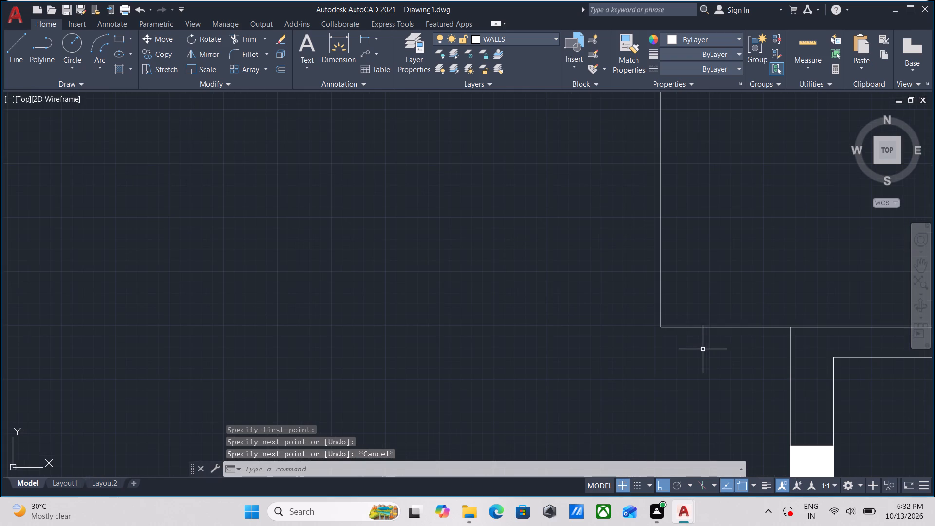
pyautogui.moveTo(735, 350); pyautogui.dragTo(732, 340)
pyautogui.click(693, 270)
pyautogui.press('o')
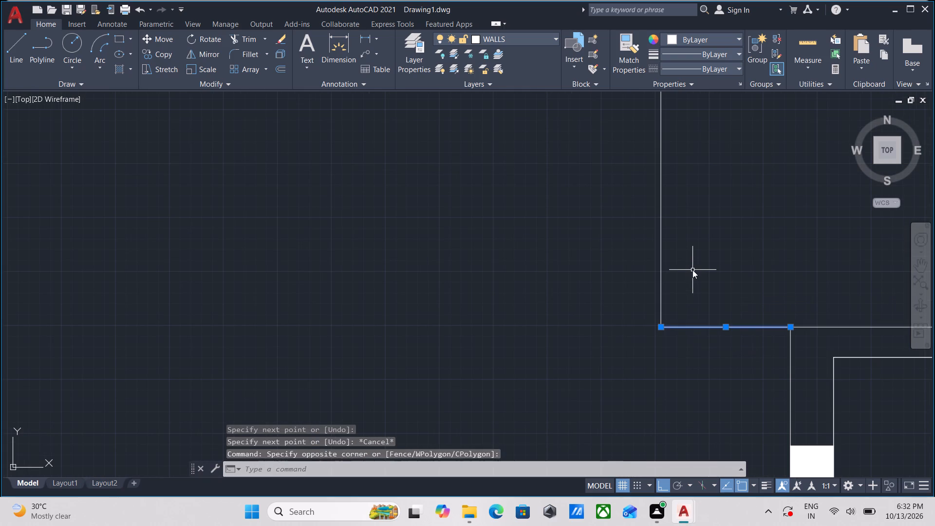
pyautogui.press('Return')
pyautogui.click(725, 325)
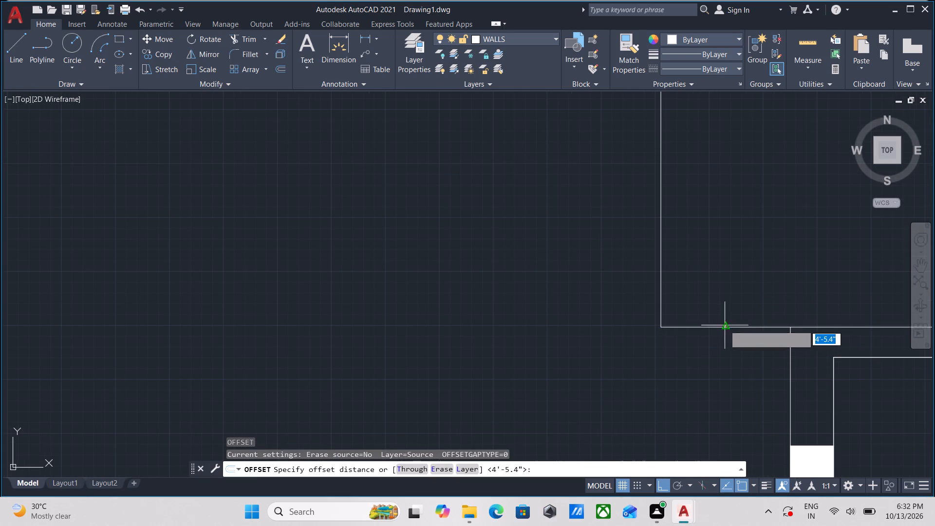
pyautogui.click(727, 351)
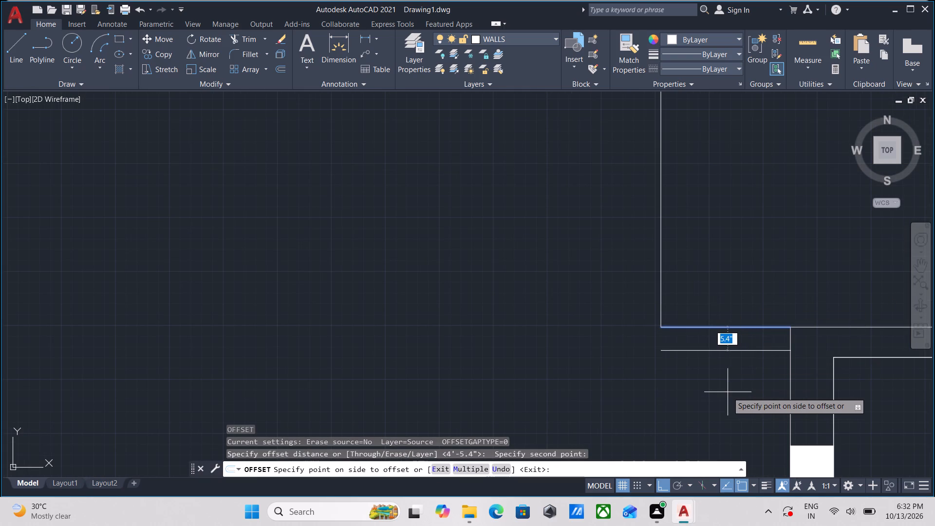
pyautogui.write('7"')
pyautogui.press('Return')
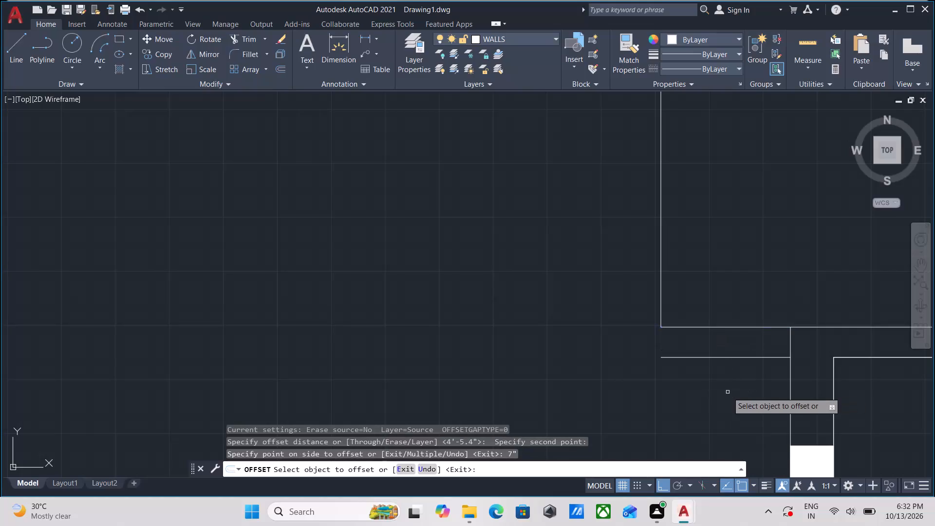
pyautogui.scroll(-1, 777, 404)
pyautogui.press('Escape')
pyautogui.scroll(2, 778, 362)
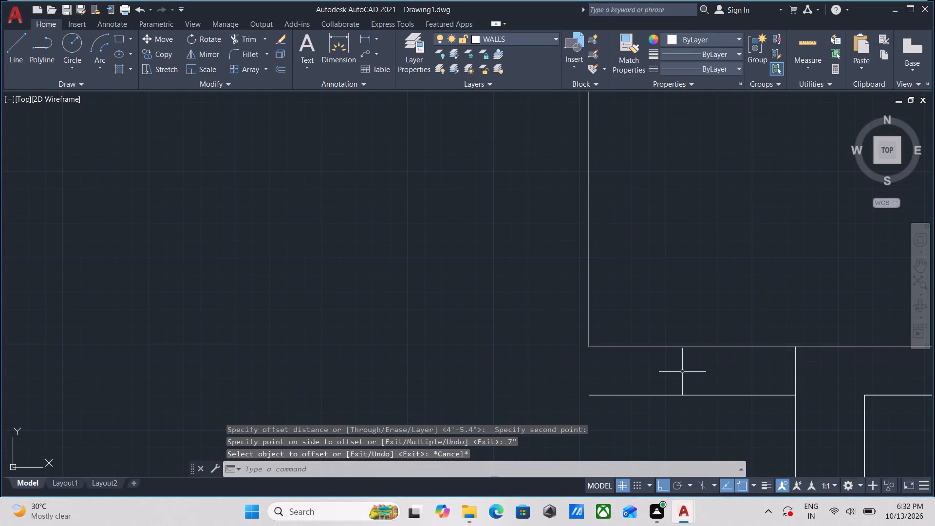
# Offset the long vertical line west of the small square room 10" to the east.
pyautogui.scroll(-2, 690, 335)
pyautogui.scroll(-1, 679, 287)
pyautogui.moveTo(679, 287); pyautogui.dragTo(673, 348, button='middle')
pyautogui.scroll(-2, 673, 350)
pyautogui.scroll(2, 675, 342)
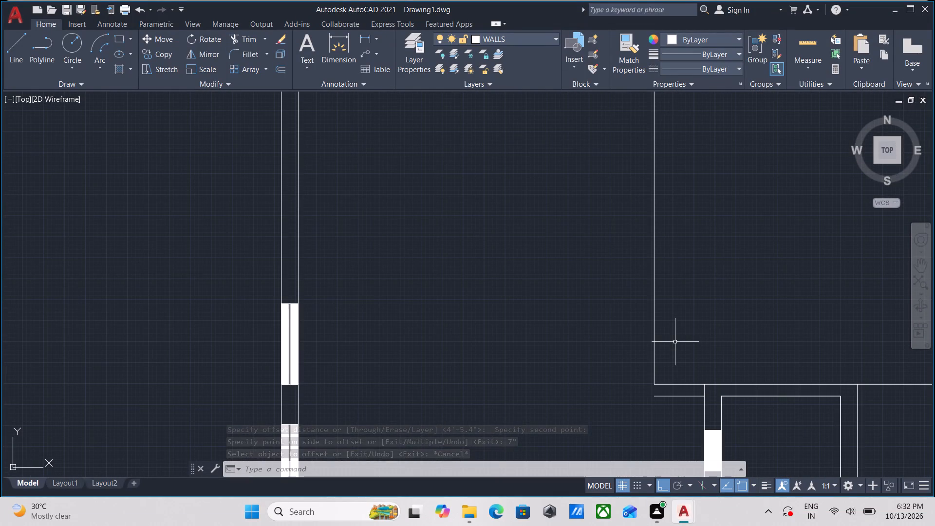
pyautogui.click(660, 345)
pyautogui.click(628, 340)
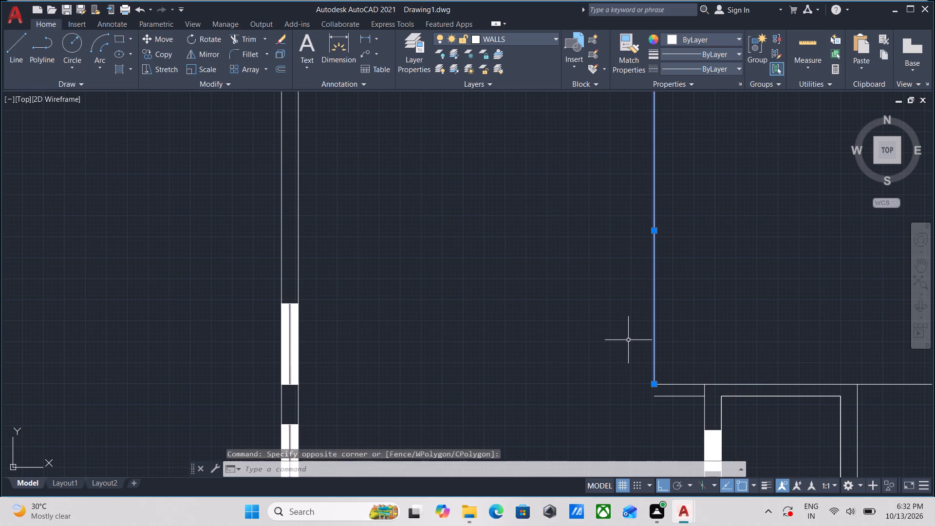
pyautogui.press('o')
pyautogui.press('Return')
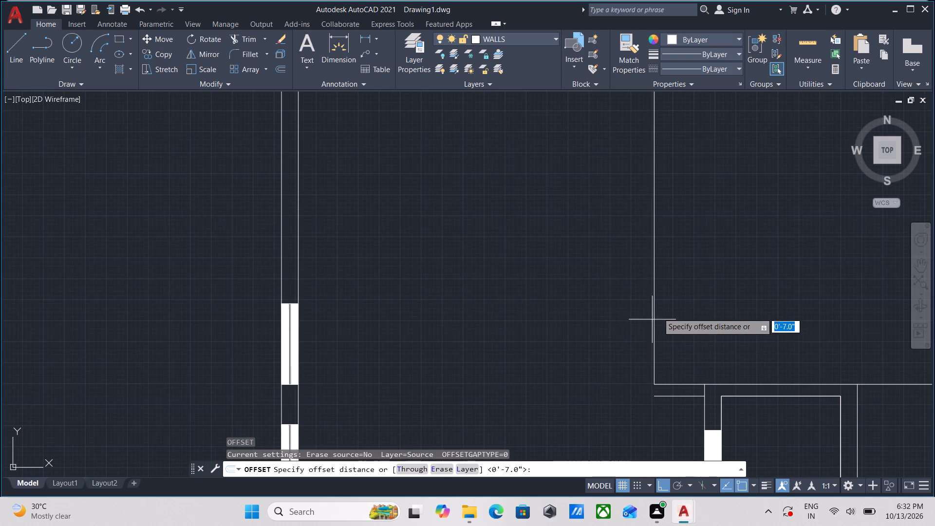
pyautogui.click(652, 303)
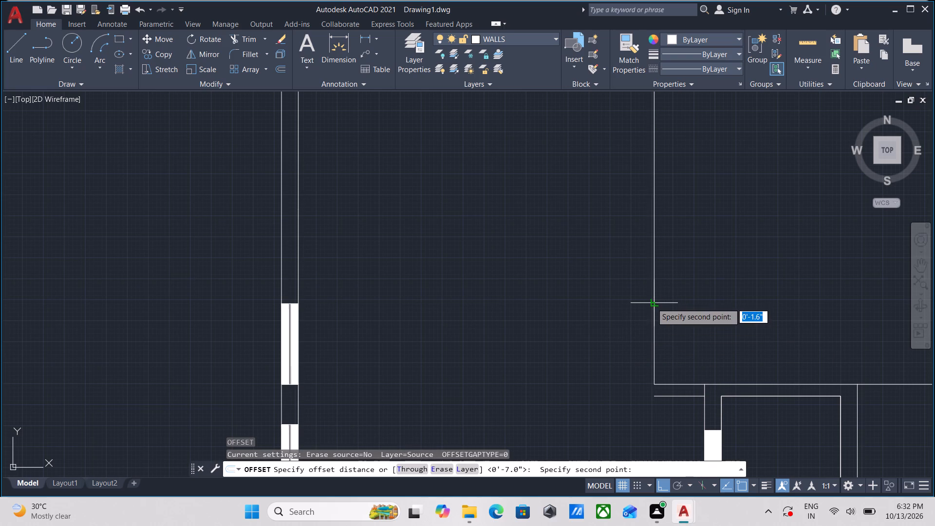
pyautogui.click(672, 302)
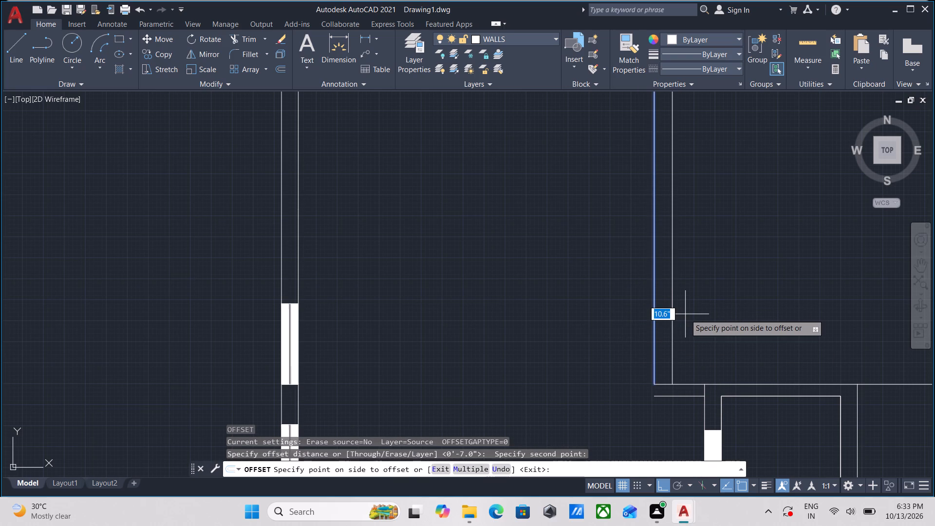
pyautogui.write('10"')
pyautogui.press('Return')
pyautogui.scroll(1, 705, 399)
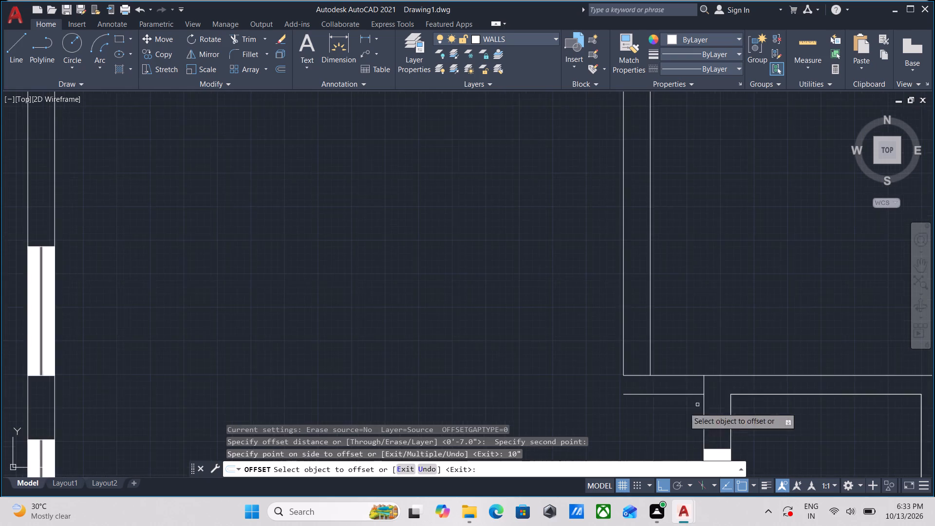
pyautogui.press('Escape')
# Trim the horizontal line between the two vertical wall faces at the new wall's southwest corner.
pyautogui.scroll(1, 628, 372)
pyautogui.middleClick(635, 384)
pyautogui.write('TR')
pyautogui.press('Return')
pyautogui.click(635, 391)
pyautogui.click(643, 345)
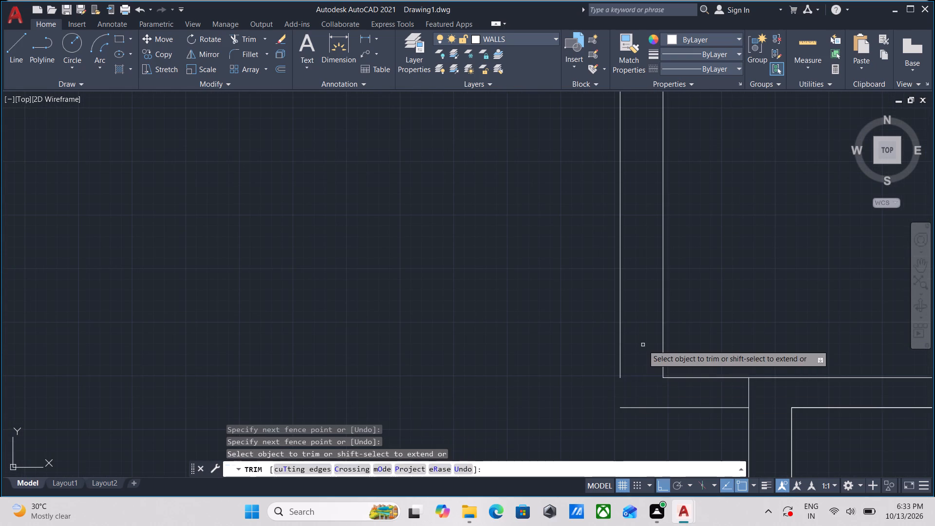
pyautogui.press('Escape')
# Extend the new wall's west face line south to meet the lower horizontal line, closing the outer corner.
pyautogui.middleClick(633, 390)
pyautogui.write('EX')
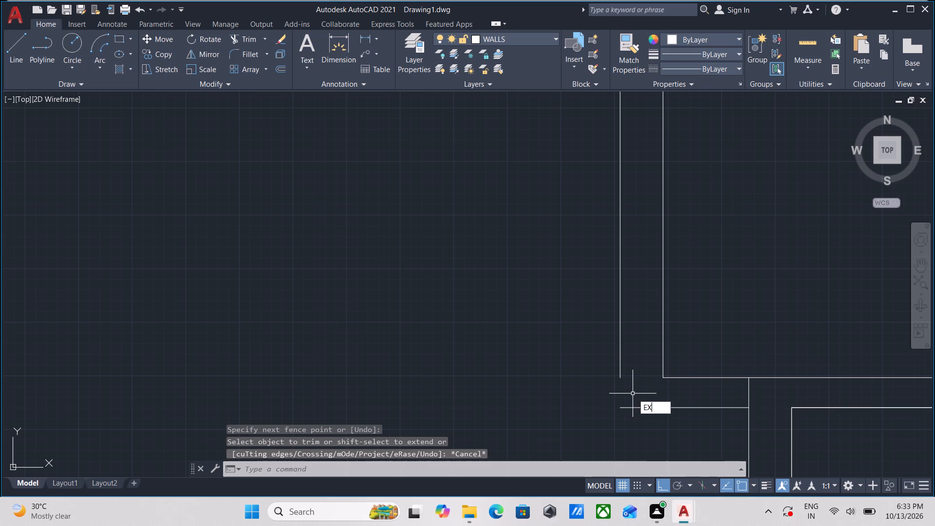
pyautogui.press('Return')
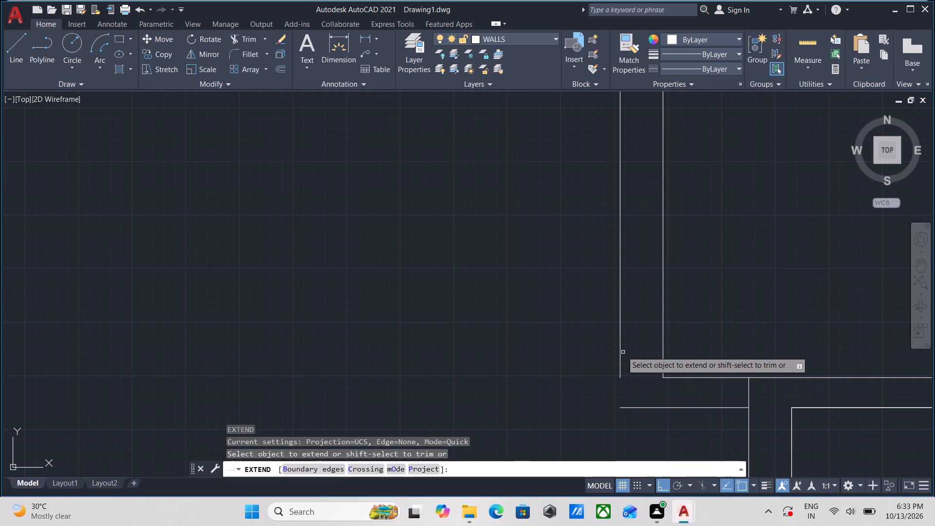
pyautogui.click(621, 350)
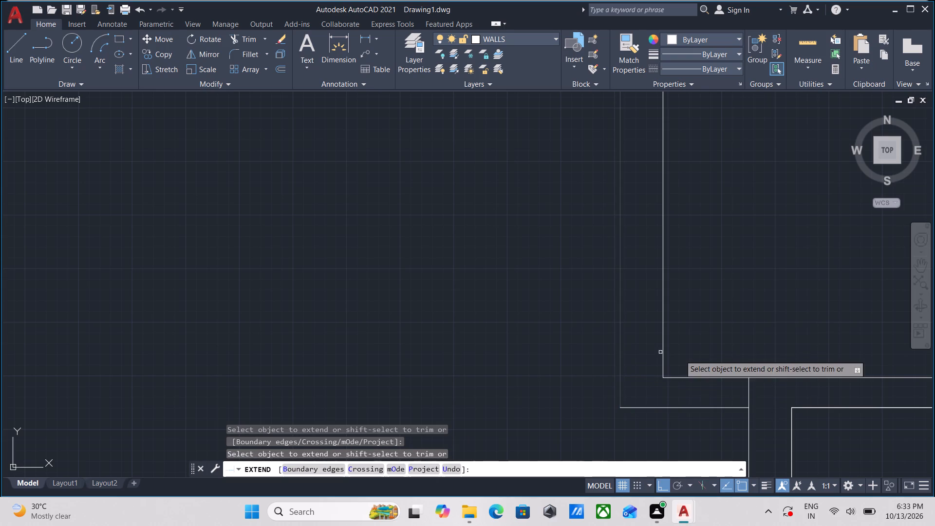
pyautogui.press('Escape')
pyautogui.scroll(-1, 729, 357)
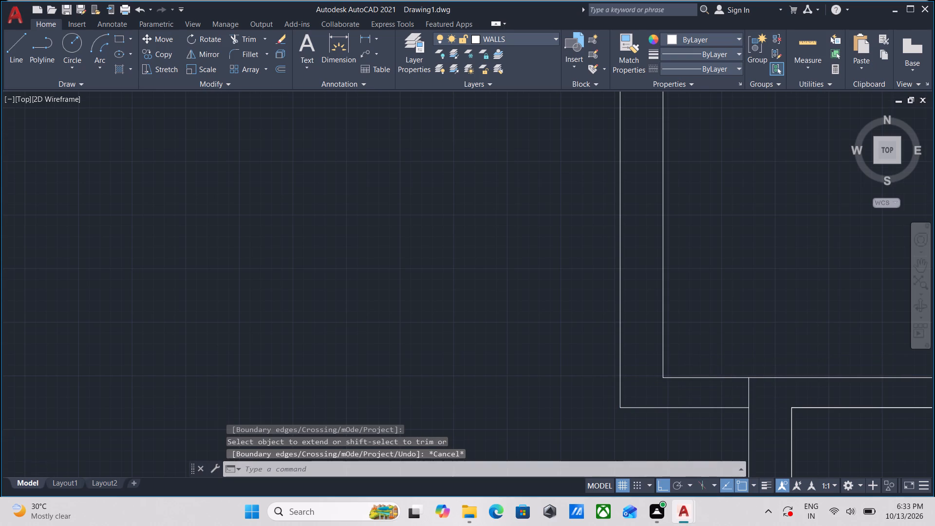
# Draw a short vertical line from the new wall's inner corner south to its lower face.
pyautogui.moveTo(724, 359); pyautogui.dragTo(665, 378, button='middle')
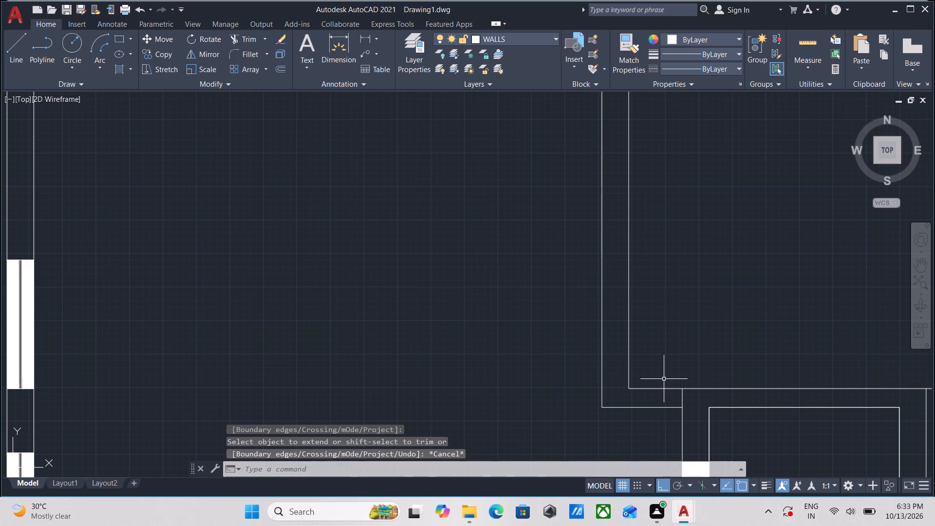
pyautogui.press('l')
pyautogui.press('Return')
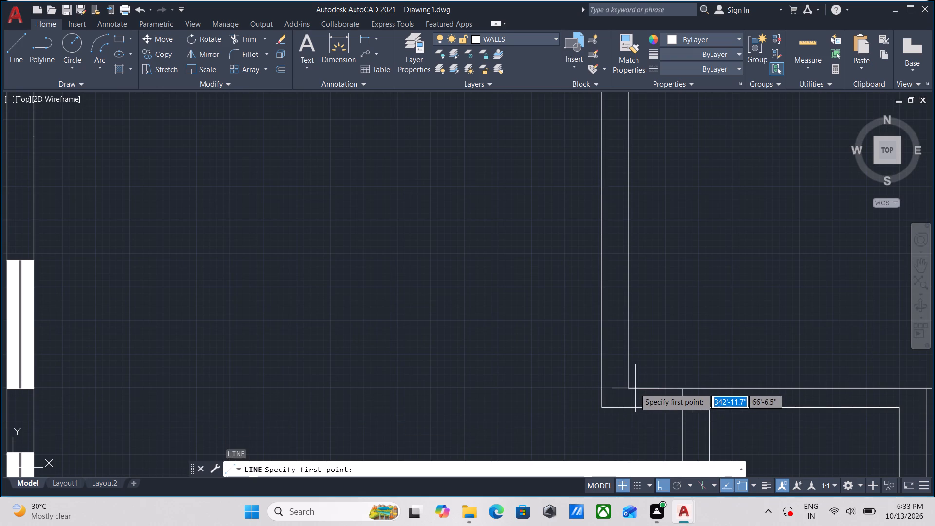
pyautogui.click(633, 388)
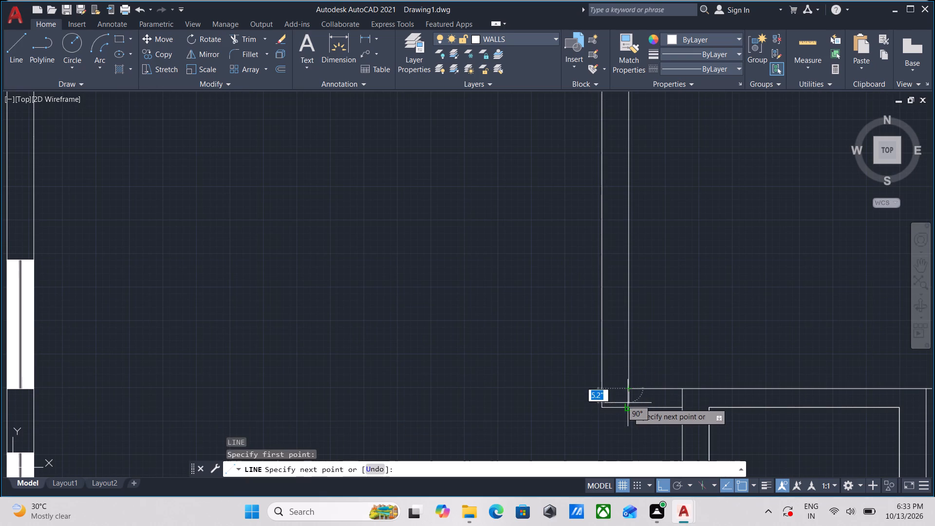
pyautogui.click(628, 403)
pyautogui.press('Escape')
# Examine the floor plan around the new walls and the northern rooms.
pyautogui.scroll(-2, 663, 391)
pyautogui.moveTo(663, 391); pyautogui.dragTo(692, 412, button='middle')
pyautogui.moveTo(733, 385); pyautogui.dragTo(769, 334, button='middle')
pyautogui.scroll(-1, 820, 386)
pyautogui.moveTo(820, 387); pyautogui.dragTo(802, 415, button='middle')
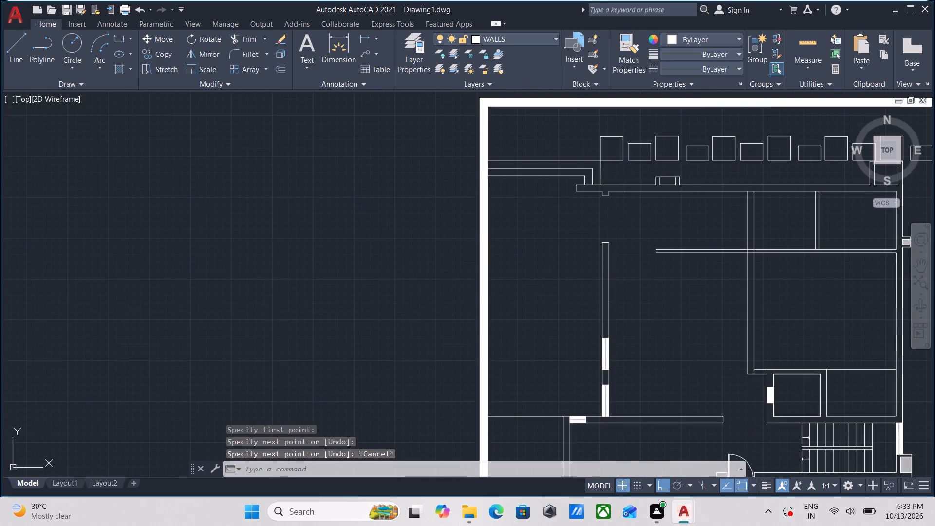
pyautogui.moveTo(802, 415); pyautogui.dragTo(800, 418, button='middle')
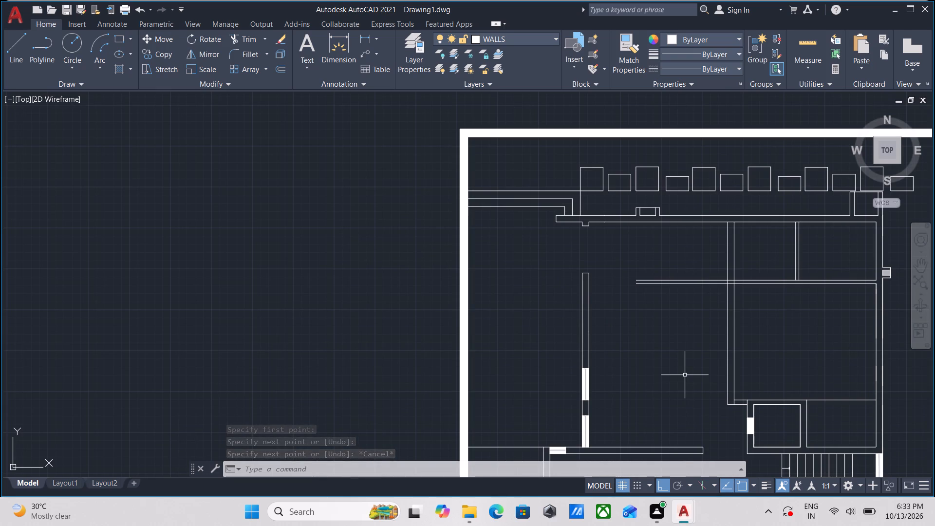
pyautogui.scroll(-1, 696, 298)
pyautogui.moveTo(696, 298); pyautogui.dragTo(783, 338, button='middle')
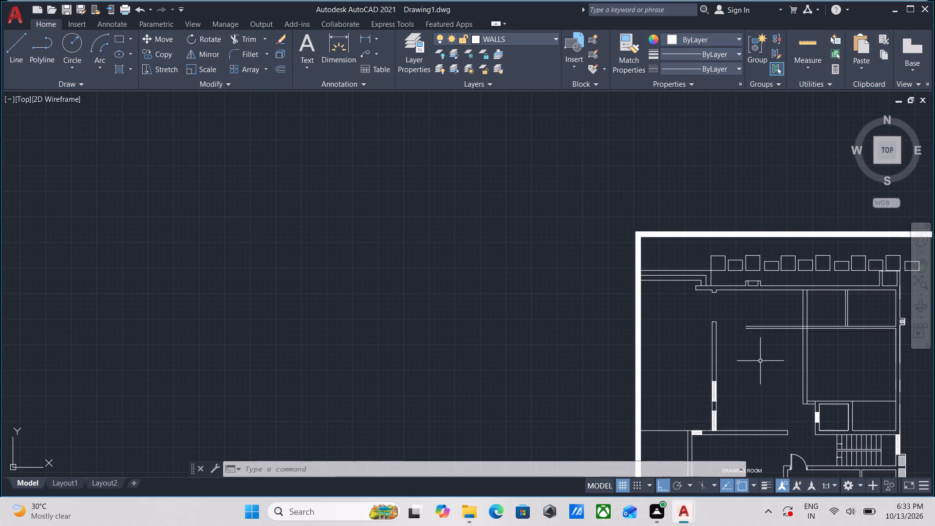
pyautogui.scroll(1, 740, 371)
pyautogui.scroll(-1, 739, 370)
pyautogui.moveTo(739, 370); pyautogui.dragTo(715, 392, button='middle')
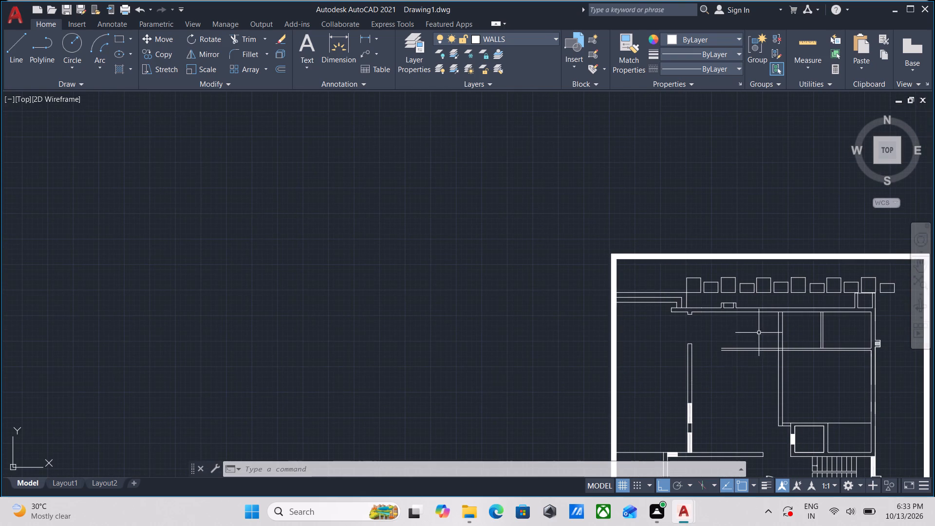
# Offset the west face line of the northern partition, between the north wall and the horizontal partition, 5'-11" to the west.
pyautogui.scroll(2, 760, 329)
pyautogui.scroll(1, 797, 340)
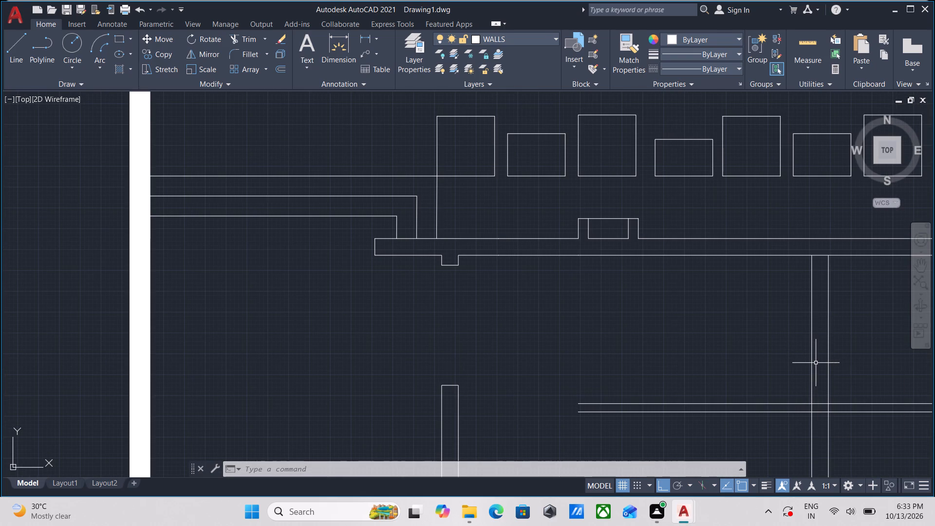
pyautogui.scroll(2, 829, 379)
pyautogui.click(804, 379)
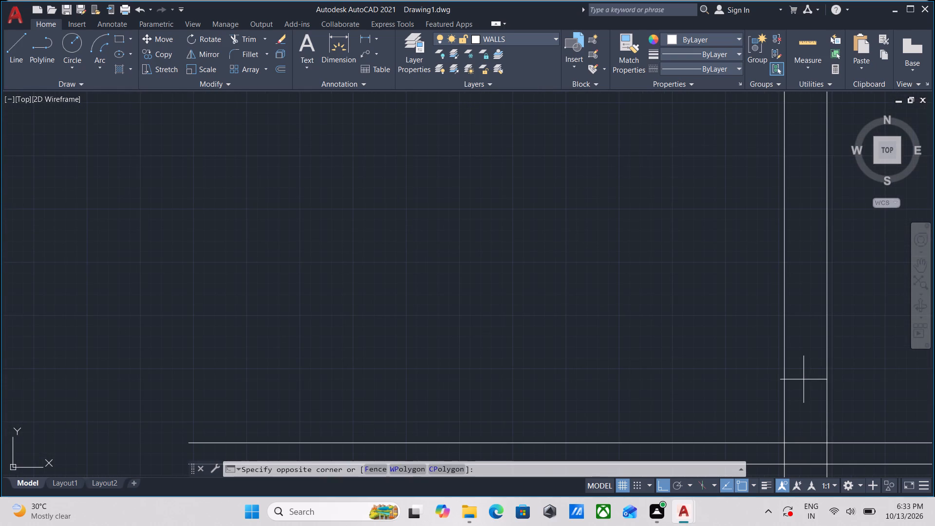
pyautogui.click(755, 351)
pyautogui.scroll(-1, 755, 351)
pyautogui.moveTo(755, 351); pyautogui.dragTo(777, 366, button='middle')
pyautogui.press('p')
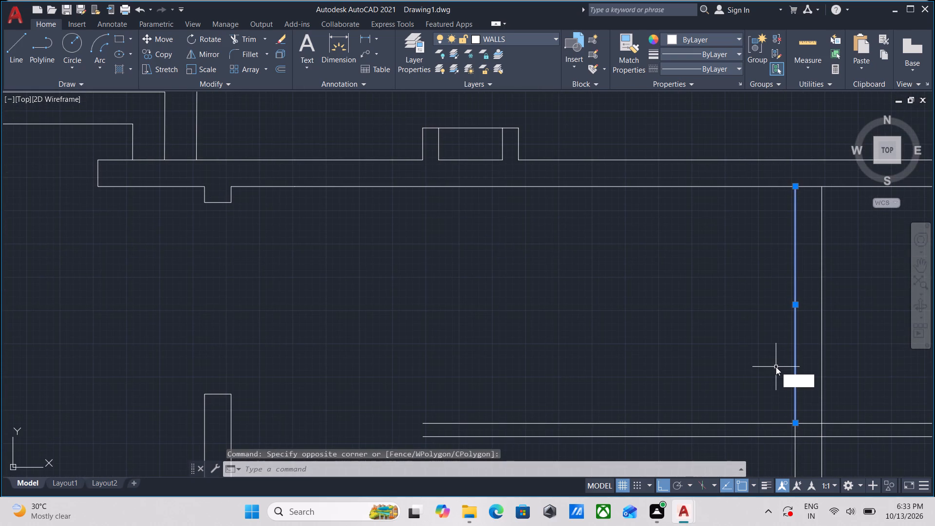
pyautogui.press('BackSpace')
pyautogui.press('o')
pyautogui.press('Return')
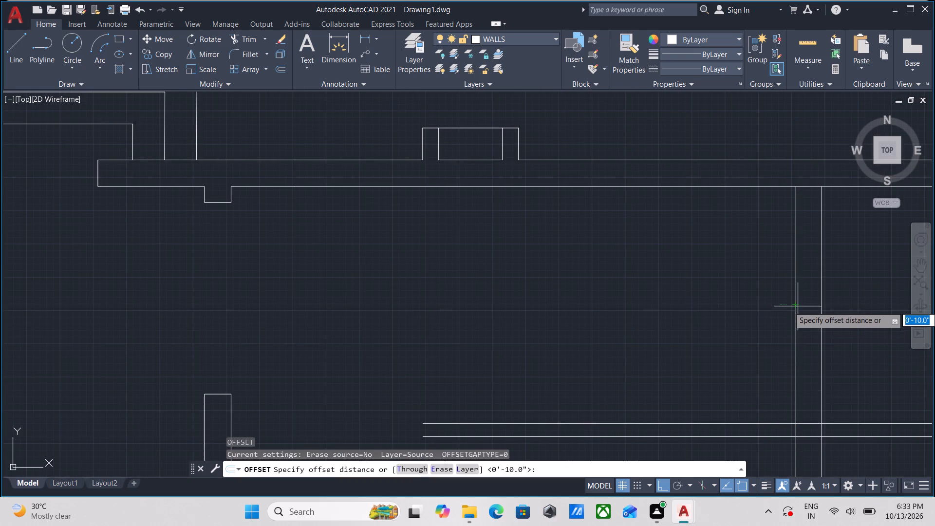
pyautogui.click(794, 306)
pyautogui.click(706, 312)
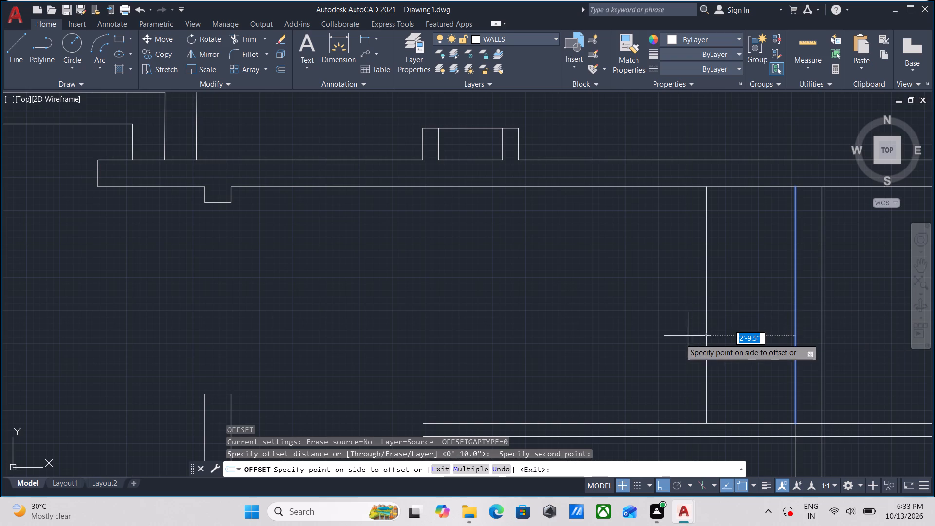
pyautogui.write("5'11")
pyautogui.press('Return')
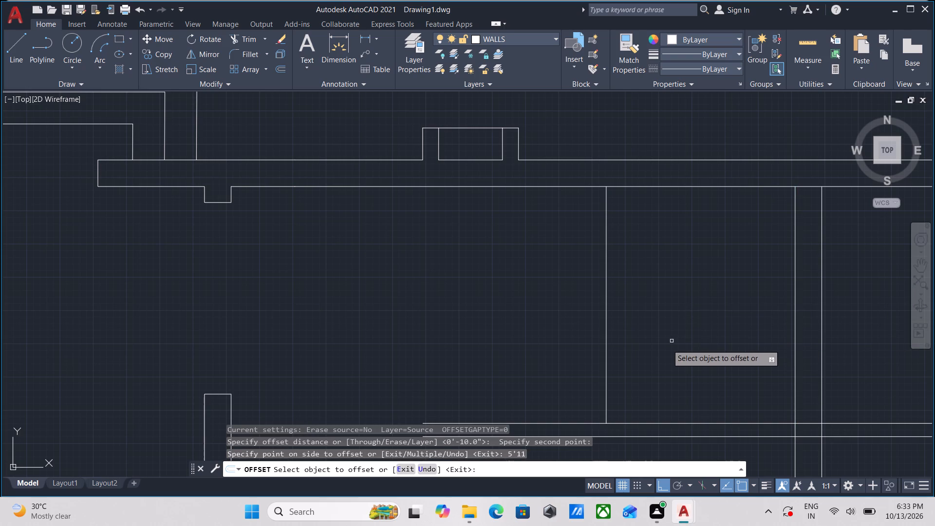
# Offset the new vertical partition line 5" to the west to form the partition's second face.
pyautogui.click(607, 348)
pyautogui.press('5')
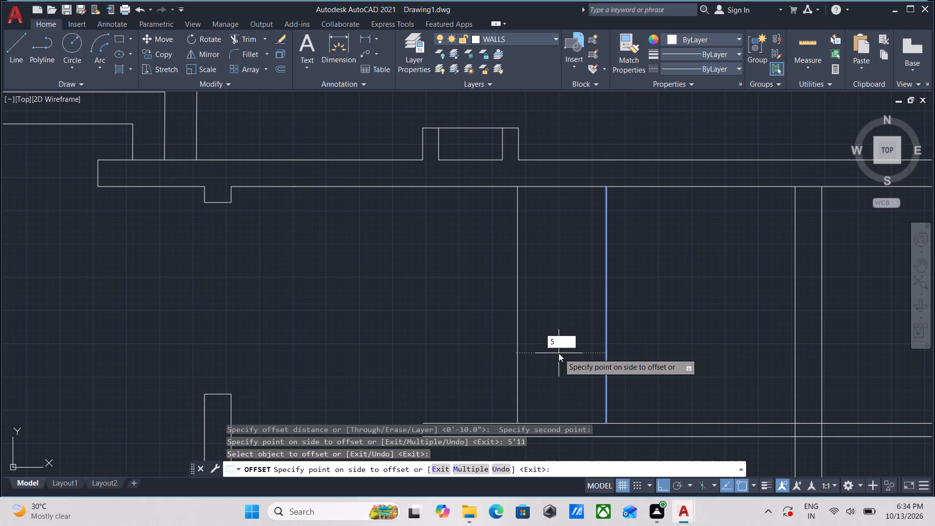
pyautogui.press('Return')
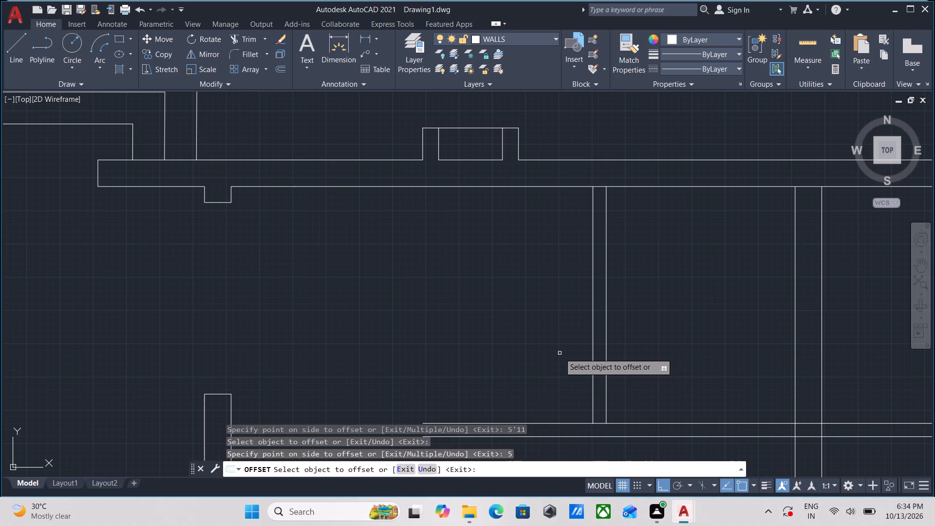
pyautogui.scroll(-1, 560, 353)
pyautogui.moveTo(541, 354); pyautogui.dragTo(624, 336, button='middle')
pyautogui.scroll(-1, 543, 358)
pyautogui.moveTo(531, 362); pyautogui.dragTo(556, 358, button='middle')
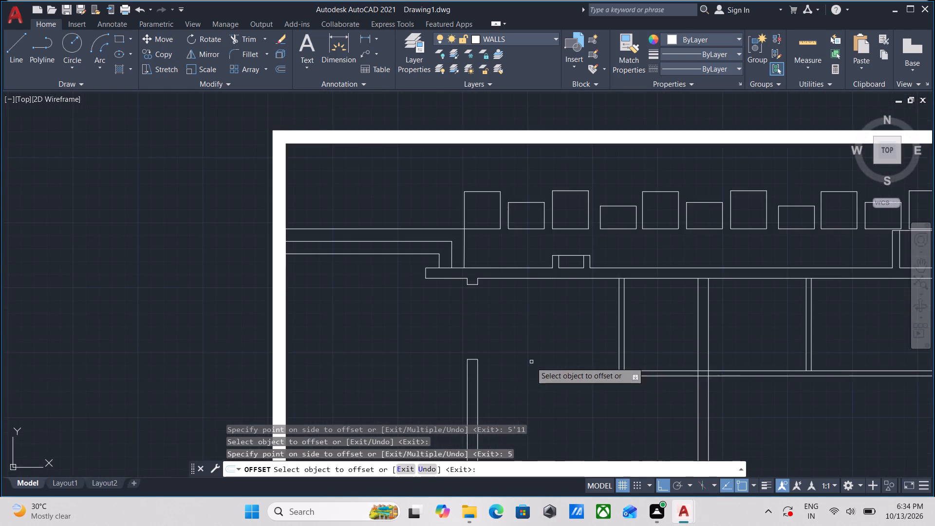
# Trim the two short end-cap lines facing each other across the gap in the west room wall.
pyautogui.moveTo(556, 358); pyautogui.dragTo(596, 347, button='middle')
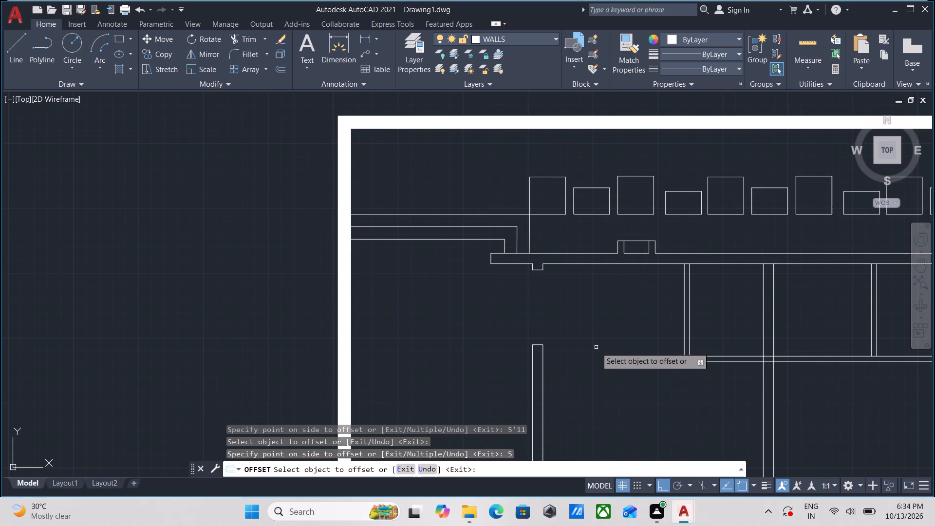
pyautogui.press('Escape')
pyautogui.scroll(2, 524, 291)
pyautogui.moveTo(529, 284); pyautogui.dragTo(558, 310, button='middle')
pyautogui.write('TR')
pyautogui.press('Return')
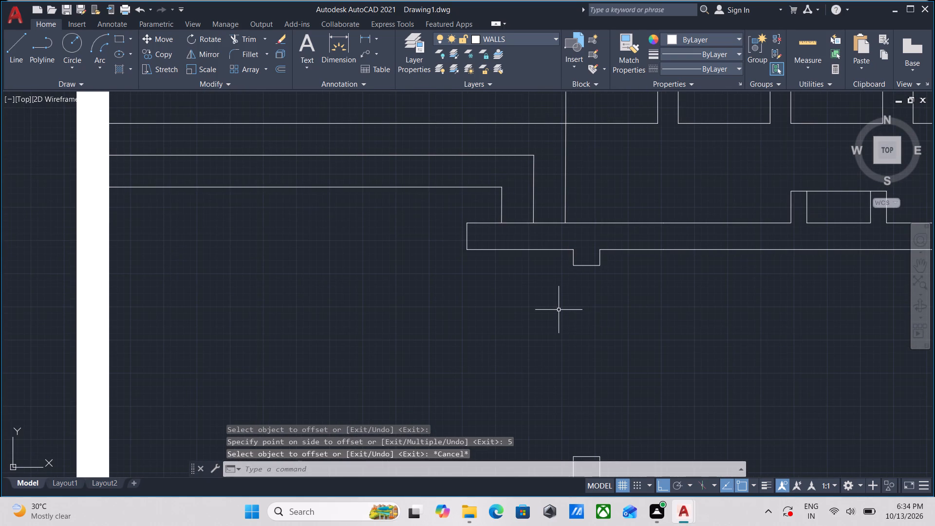
pyautogui.click(581, 244)
pyautogui.moveTo(586, 354); pyautogui.dragTo(584, 231, button='middle')
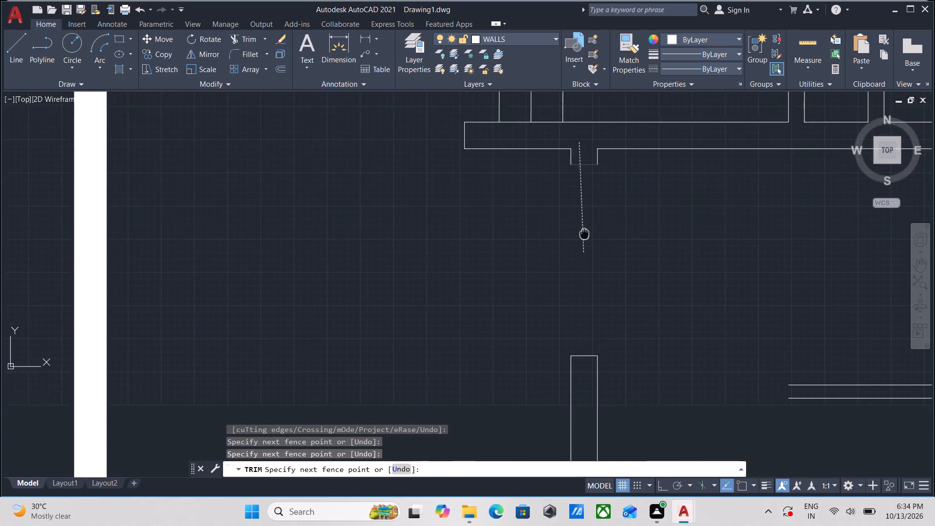
pyautogui.click(578, 372)
pyautogui.press('Escape')
# Extend both face lines of the west room wall north to the north wall to close the gap.
pyautogui.moveTo(578, 308); pyautogui.dragTo(588, 314, button='middle')
pyautogui.write('EX')
pyautogui.press('Return')
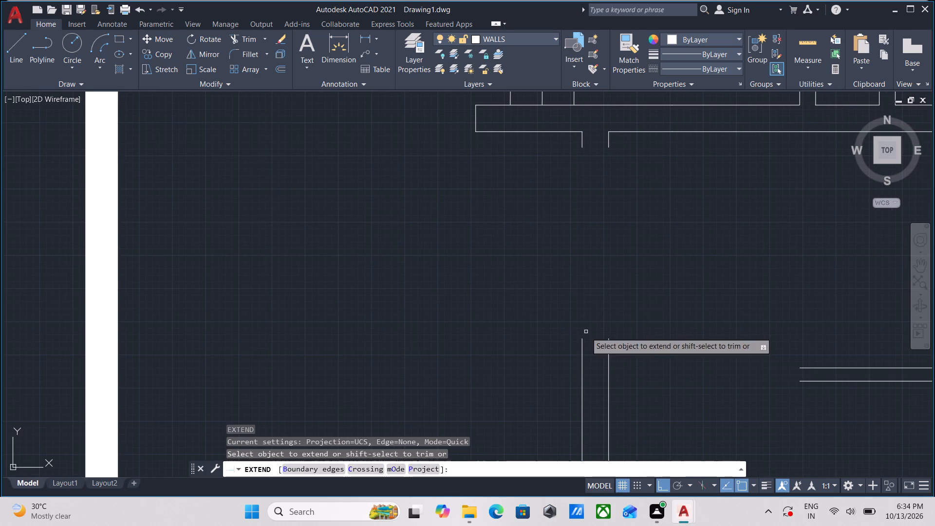
pyautogui.click(582, 344)
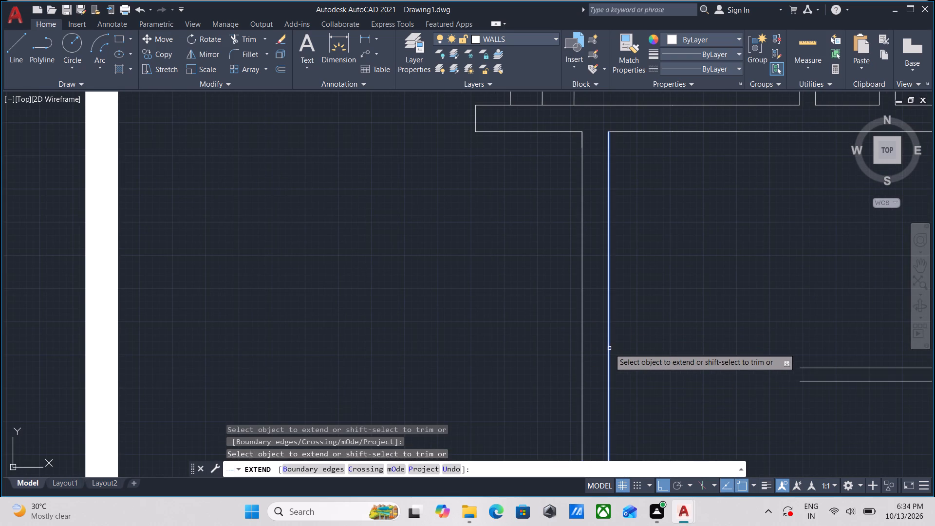
pyautogui.click(609, 348)
# Extend both lines of the northern horizontal partition west to the inner face of the west room wall.
pyautogui.scroll(-2, 631, 332)
pyautogui.moveTo(631, 332); pyautogui.dragTo(616, 309, button='middle')
pyautogui.scroll(-6, 617, 312)
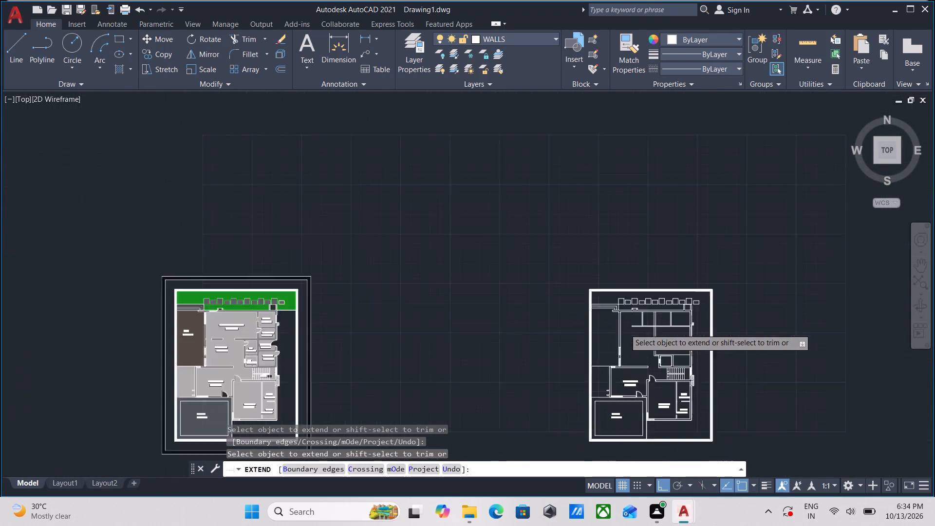
pyautogui.scroll(1, 552, 362)
pyautogui.moveTo(542, 357); pyautogui.dragTo(555, 318, button='middle')
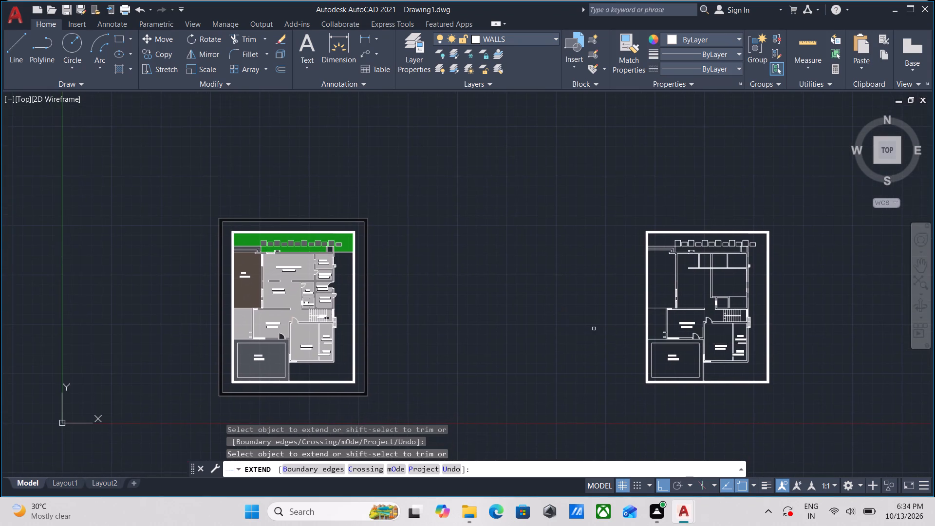
pyautogui.scroll(2, 672, 320)
pyautogui.scroll(1, 712, 214)
pyautogui.moveTo(712, 215); pyautogui.dragTo(699, 352, button='middle')
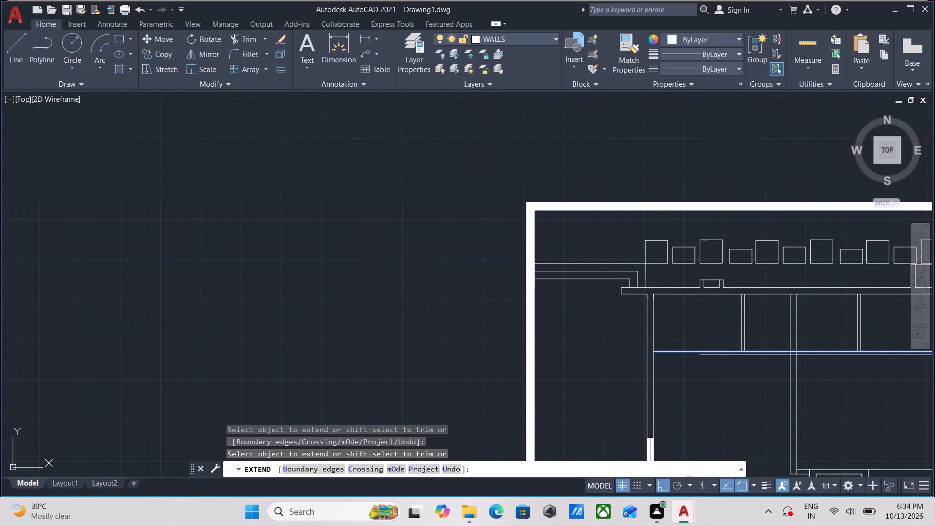
pyautogui.scroll(1, 695, 390)
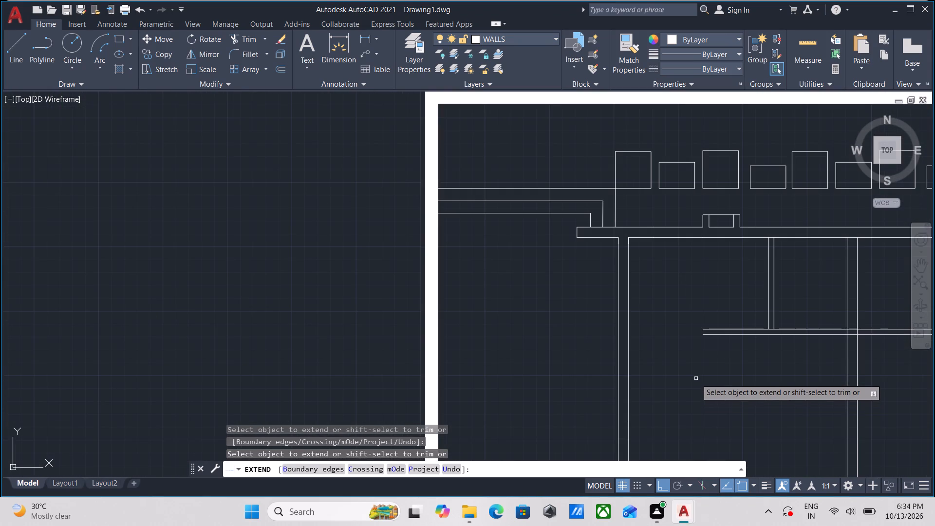
pyautogui.click(725, 330)
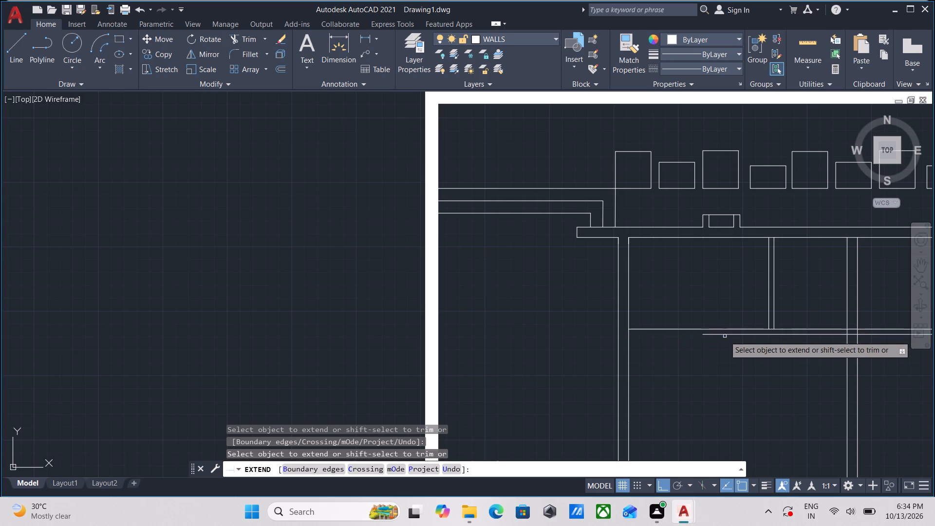
pyautogui.click(724, 335)
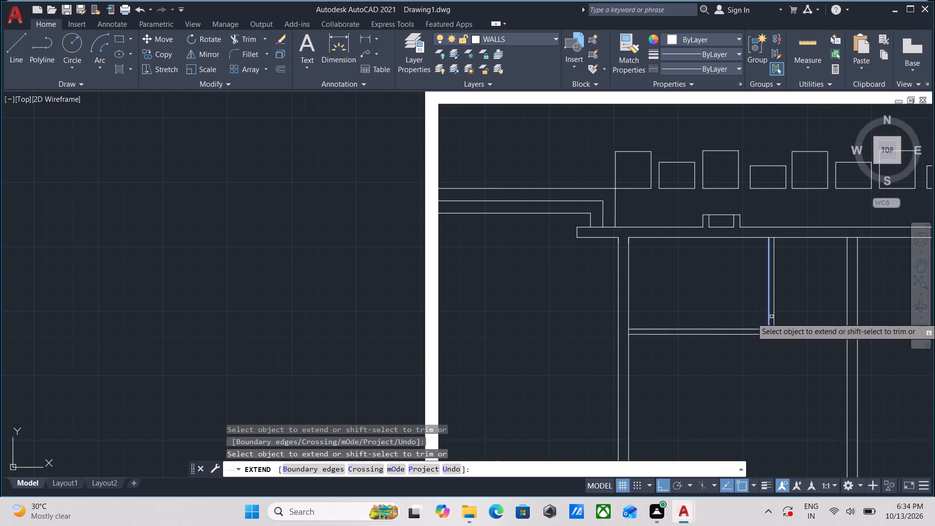
# Extend both lines of the new vertical partition south to the lower line of the horizontal partition.
pyautogui.click(773, 319)
pyautogui.scroll(2, 764, 325)
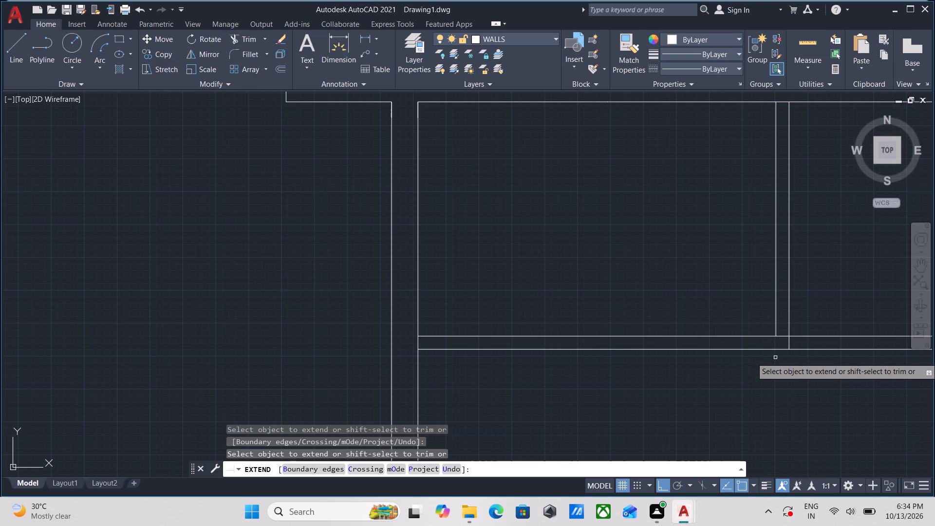
pyautogui.moveTo(805, 372); pyautogui.dragTo(702, 363, button='middle')
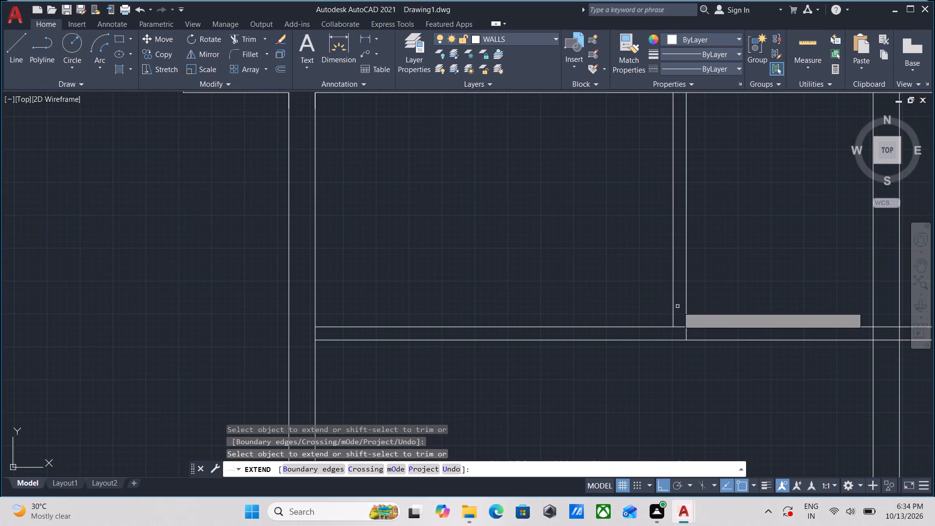
pyautogui.click(673, 312)
pyautogui.press('Escape')
pyautogui.scroll(-2, 726, 342)
pyautogui.moveTo(728, 344); pyautogui.dragTo(714, 340, button='middle')
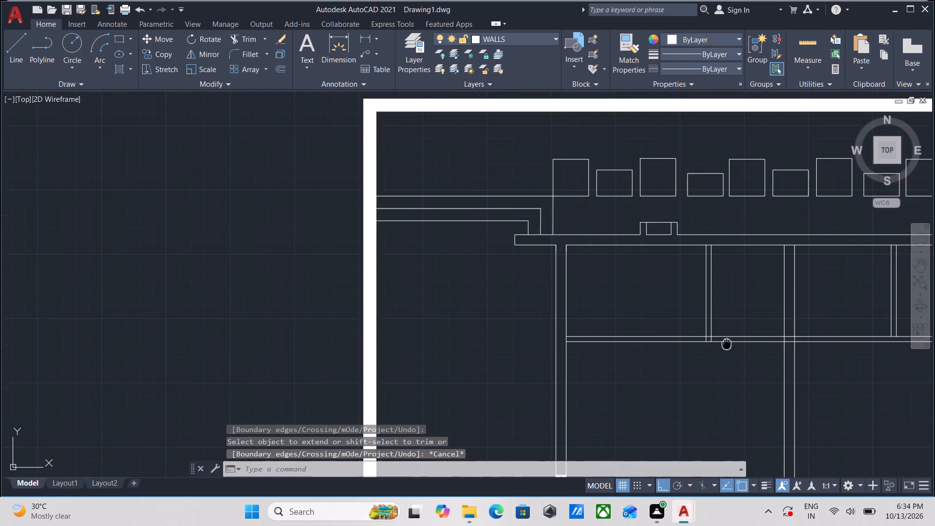
pyautogui.moveTo(714, 340); pyautogui.dragTo(675, 335, button='middle')
pyautogui.moveTo(675, 335); pyautogui.dragTo(632, 336, button='middle')
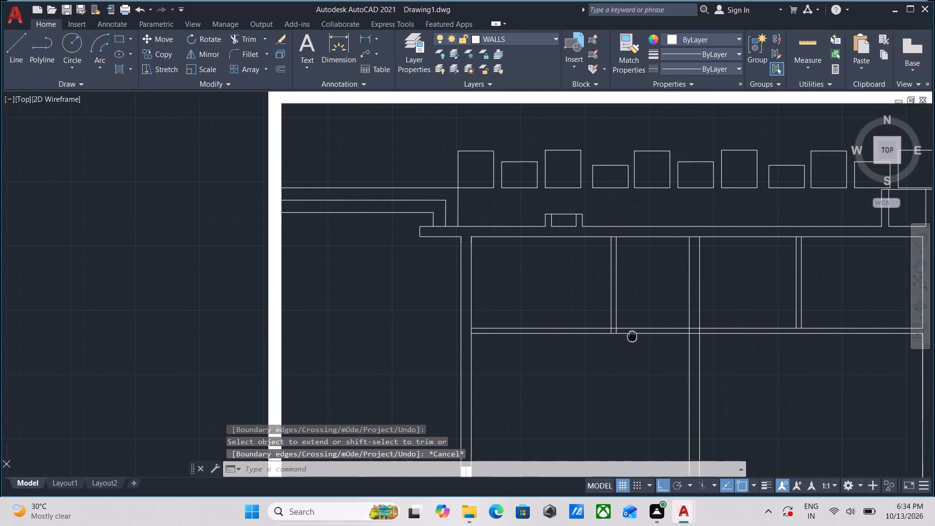
# Trim both horizontal partition lines between the new vertical partition and the next wall to the east.
pyautogui.write('TR')
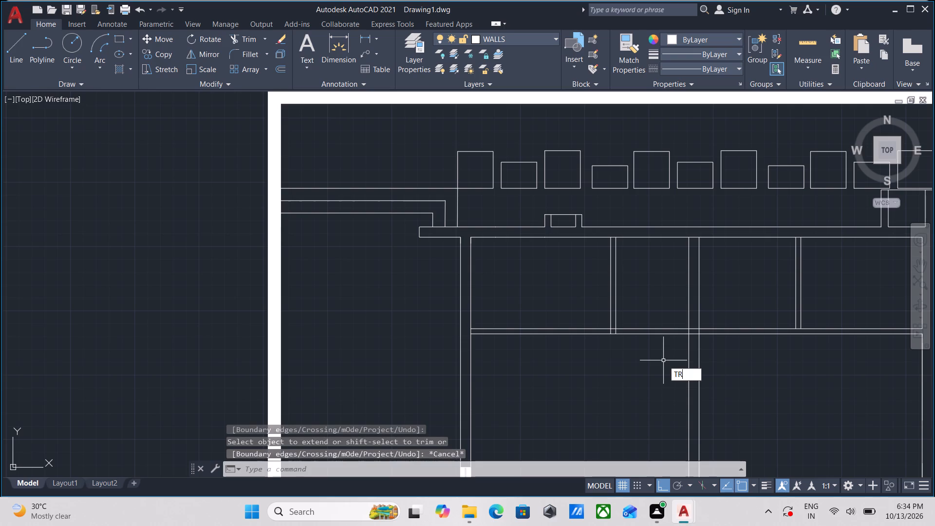
pyautogui.press('Return')
pyautogui.click(663, 360)
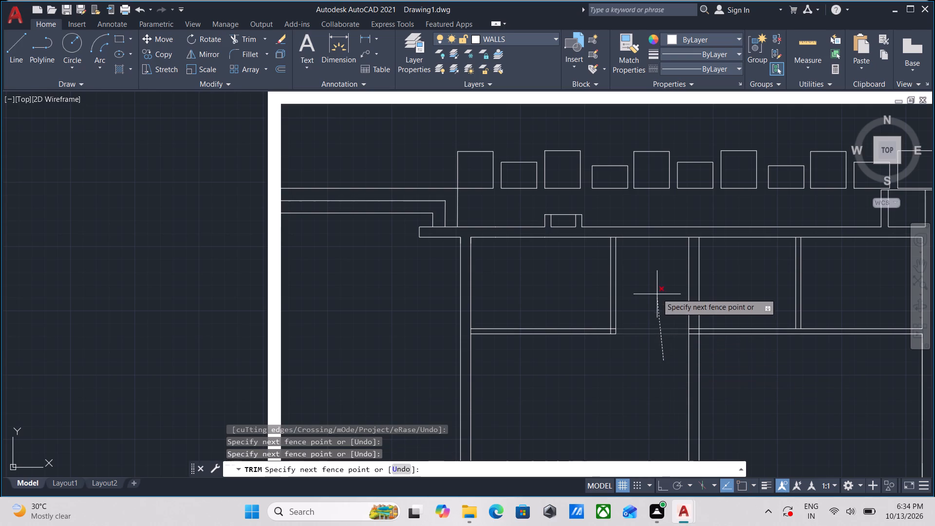
pyautogui.click(657, 293)
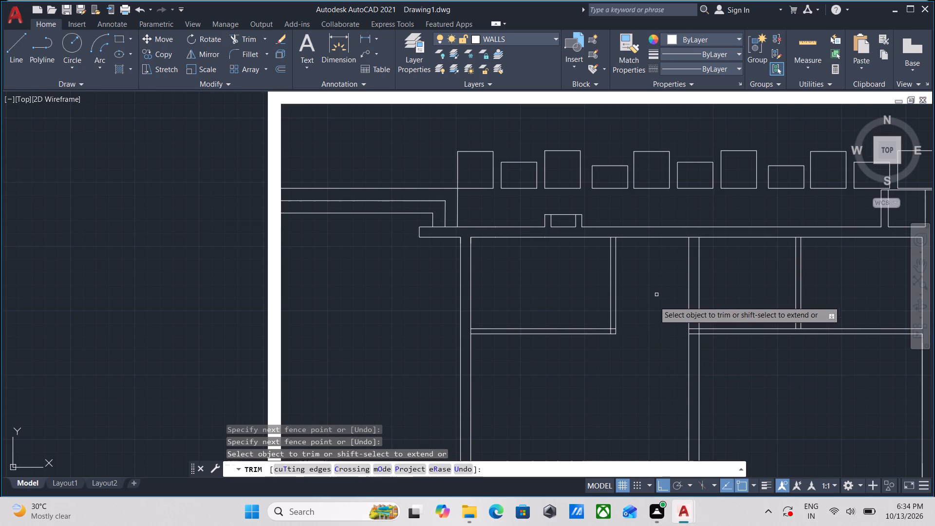
# Extend both lines of the northwest room's horizontal partition across the west room wall to its outer face.
pyautogui.scroll(-1, 632, 361)
pyautogui.moveTo(628, 374); pyautogui.dragTo(679, 360, button='middle')
pyautogui.moveTo(571, 355); pyautogui.dragTo(615, 368, button='middle')
pyautogui.scroll(2, 634, 354)
pyautogui.press('Escape')
pyautogui.middleClick(636, 352)
pyautogui.write('EX')
pyautogui.press('Return')
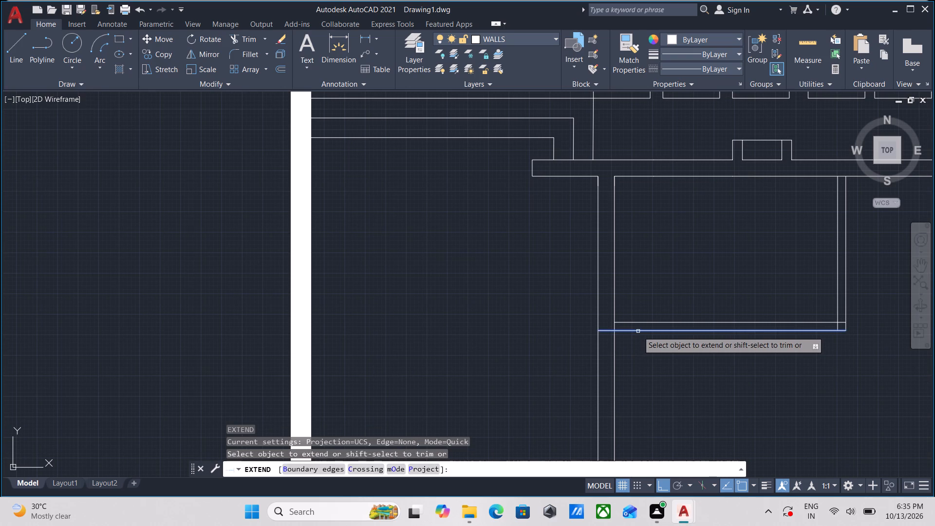
pyautogui.click(638, 331)
pyautogui.click(638, 323)
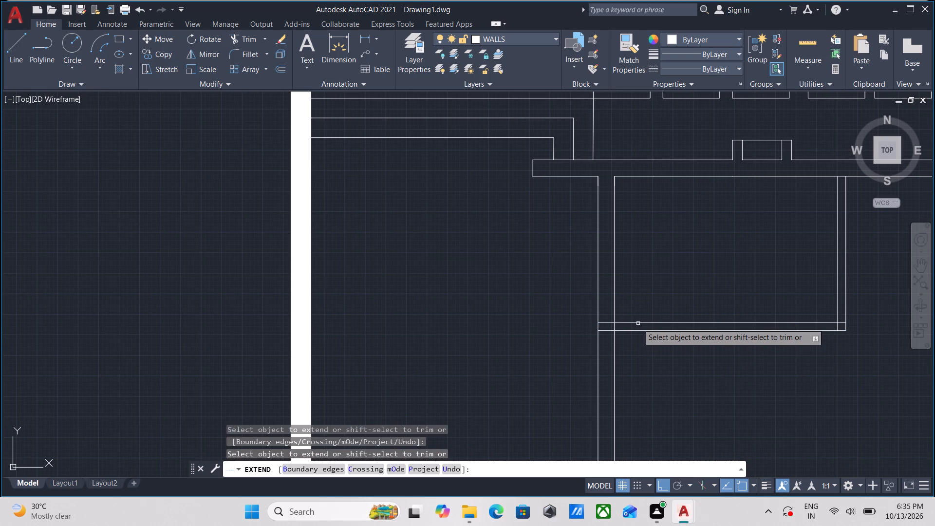
pyautogui.press('Escape')
# Erase the row of small rectangles outside the north wall.
pyautogui.scroll(-1, 638, 323)
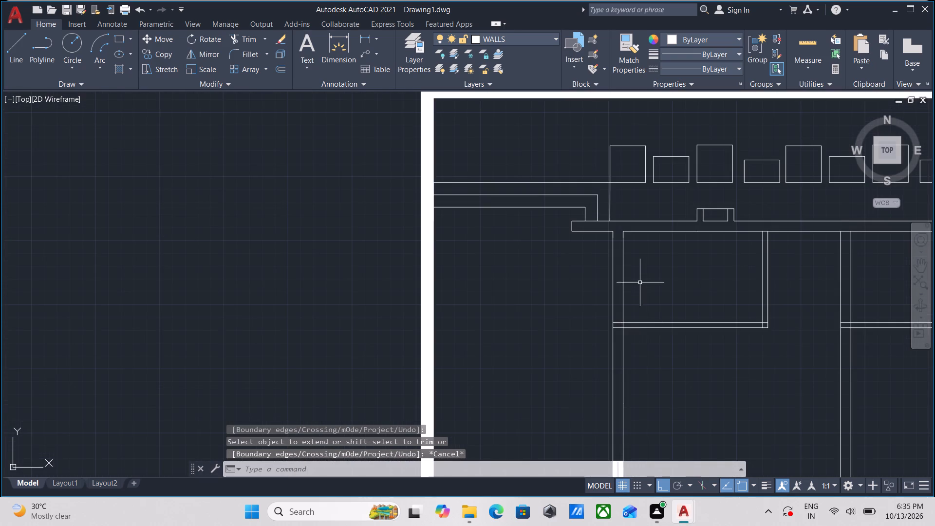
pyautogui.scroll(-1, 641, 282)
pyautogui.moveTo(641, 282); pyautogui.dragTo(619, 268, button='middle')
pyautogui.moveTo(615, 277); pyautogui.dragTo(579, 326, button='middle')
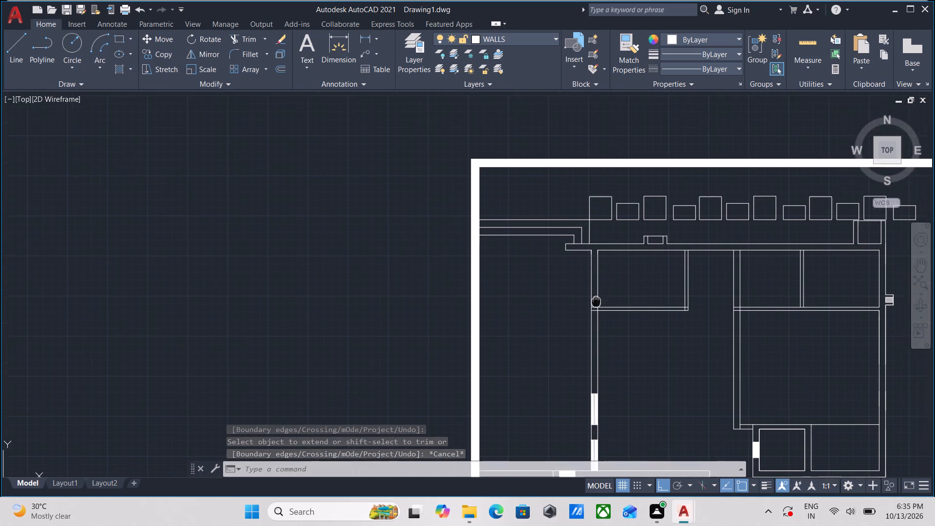
pyautogui.moveTo(579, 326); pyautogui.dragTo(553, 369, button='middle')
pyautogui.click(879, 301)
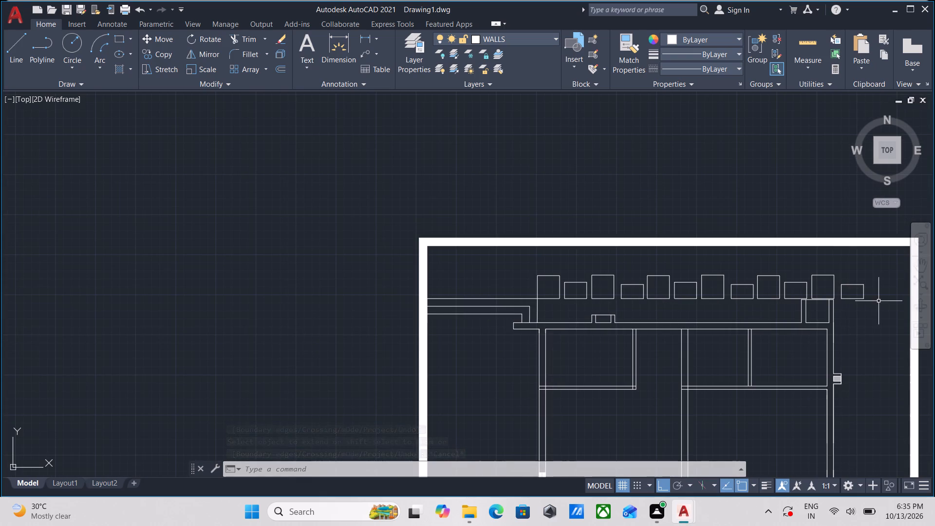
pyautogui.click(844, 270)
pyautogui.click(844, 270)
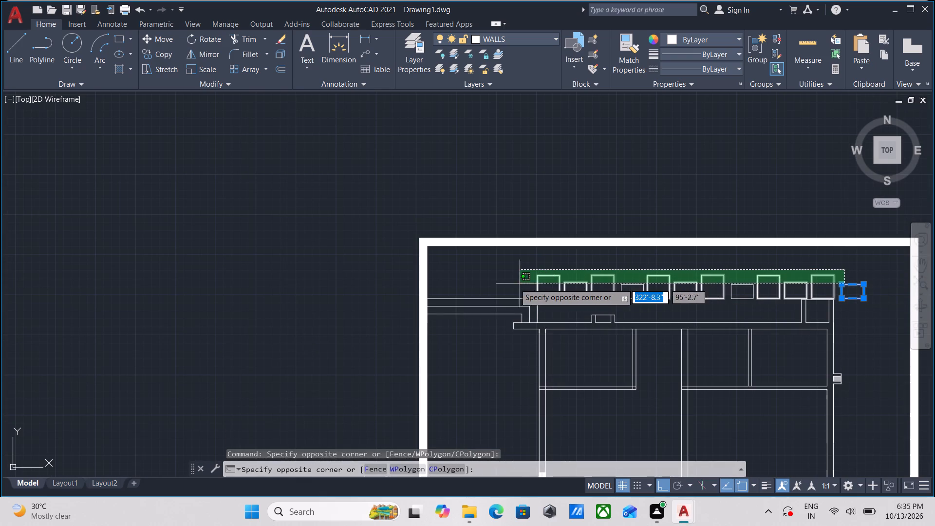
pyautogui.click(498, 289)
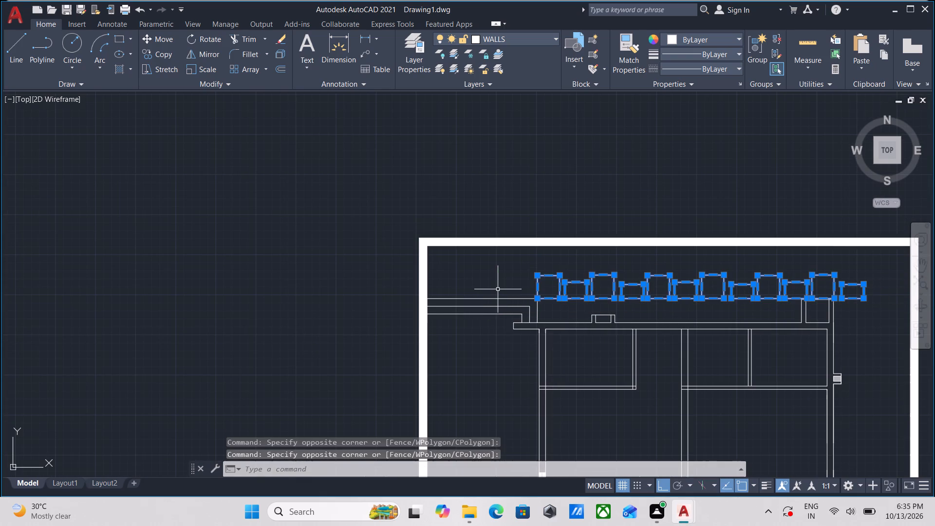
pyautogui.rightClick(498, 289)
pyautogui.click(538, 81)
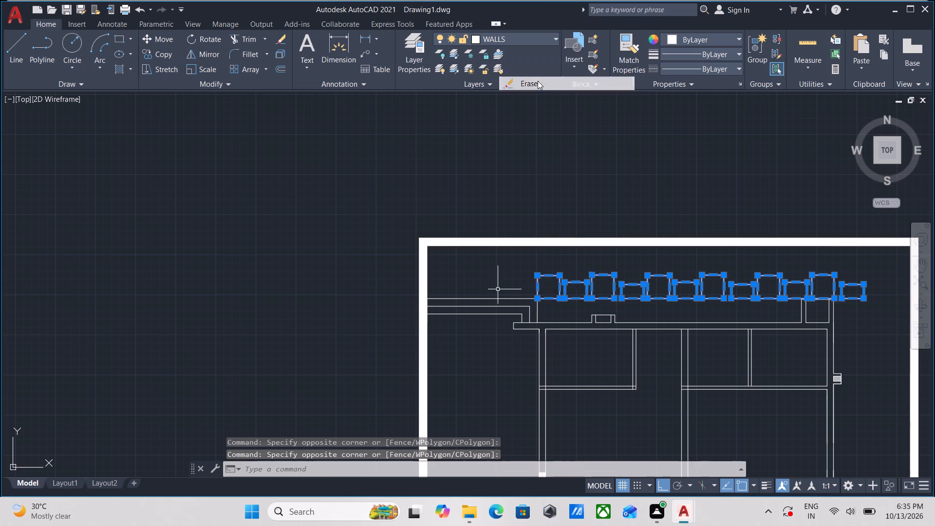
# Erase the three nested L-shaped step lines at the plan's northwest corner.
pyautogui.moveTo(552, 304); pyautogui.dragTo(606, 272, button='middle')
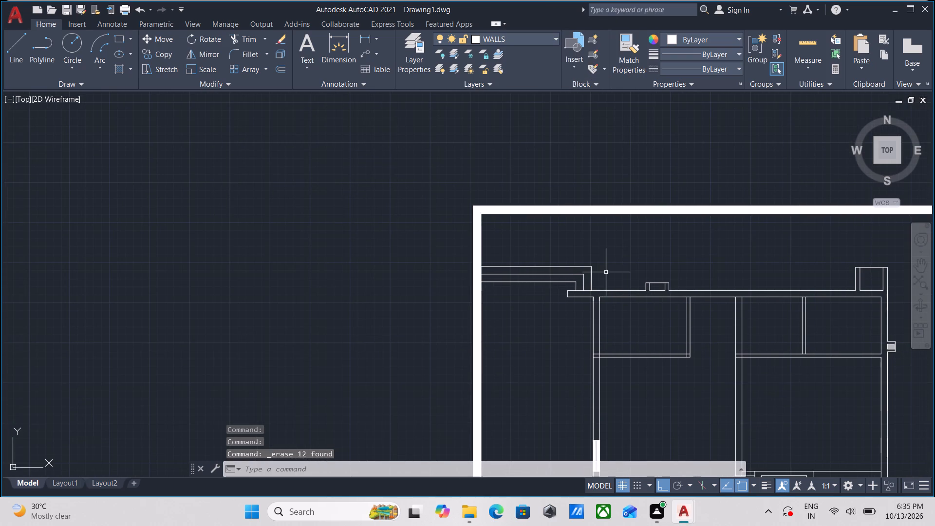
pyautogui.click(604, 242)
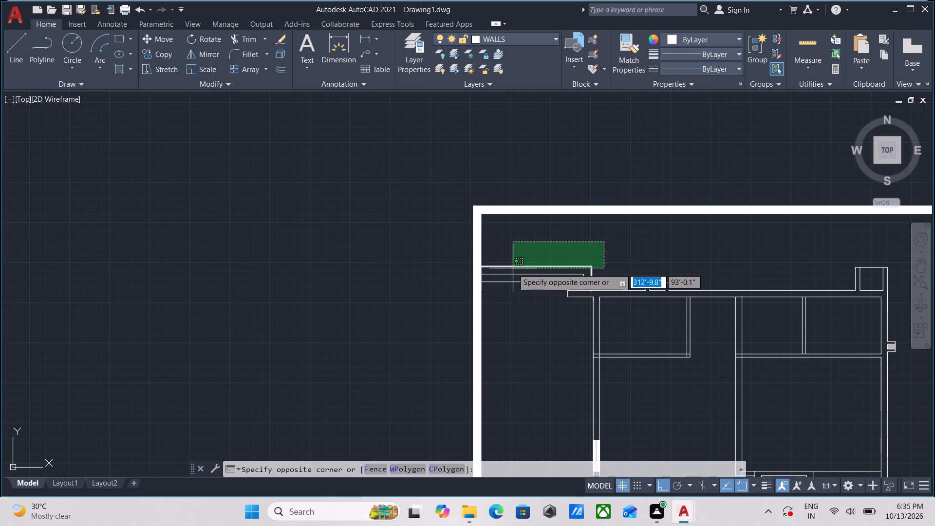
pyautogui.click(510, 282)
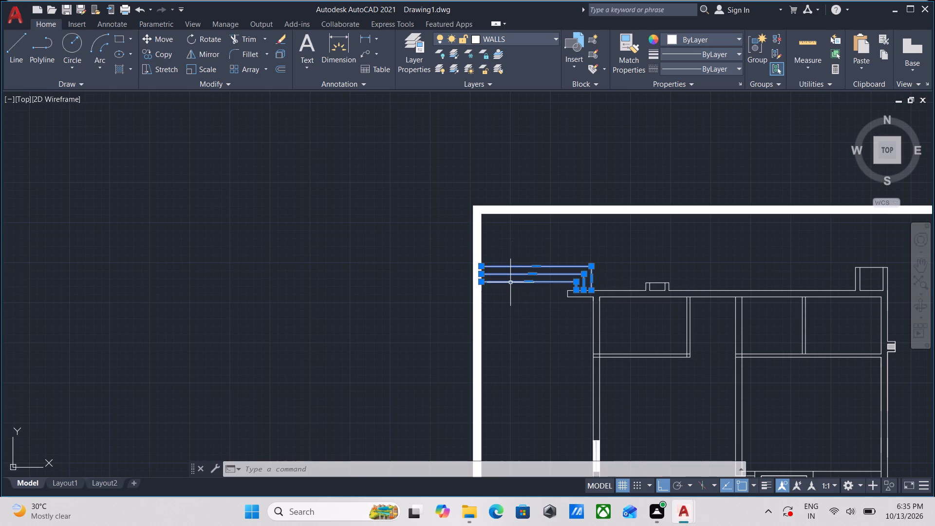
pyautogui.moveTo(510, 283); pyautogui.dragTo(494, 296, button='right')
pyautogui.click(540, 94)
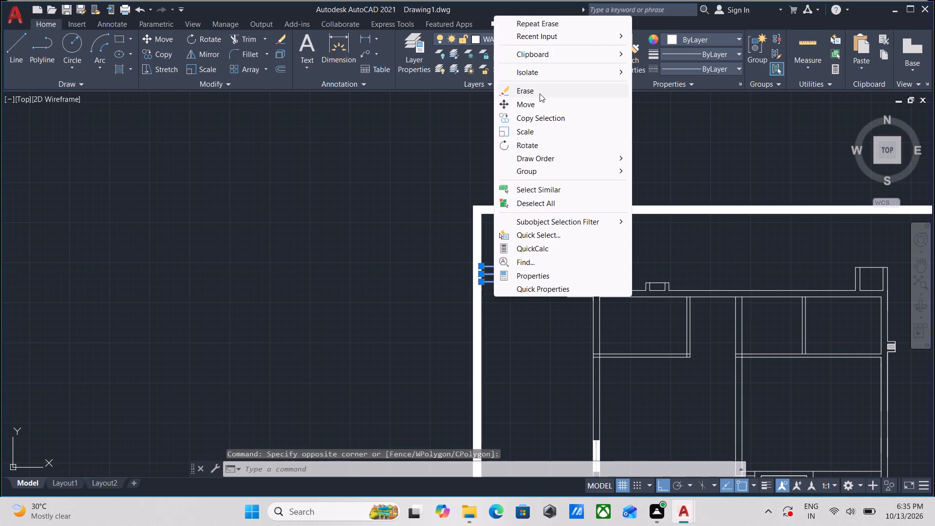
# Examine the cleaned plan around the west room wall and the area north of the drawing room.
pyautogui.moveTo(619, 394); pyautogui.dragTo(623, 301, button='middle')
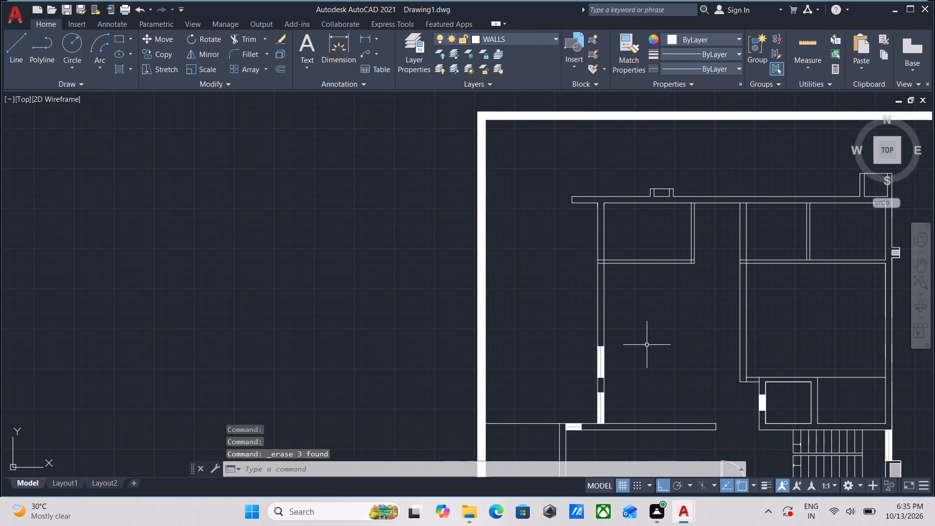
pyautogui.moveTo(647, 345); pyautogui.dragTo(668, 315, button='middle')
pyautogui.scroll(1, 665, 294)
pyautogui.moveTo(665, 294); pyautogui.dragTo(679, 284, button='middle')
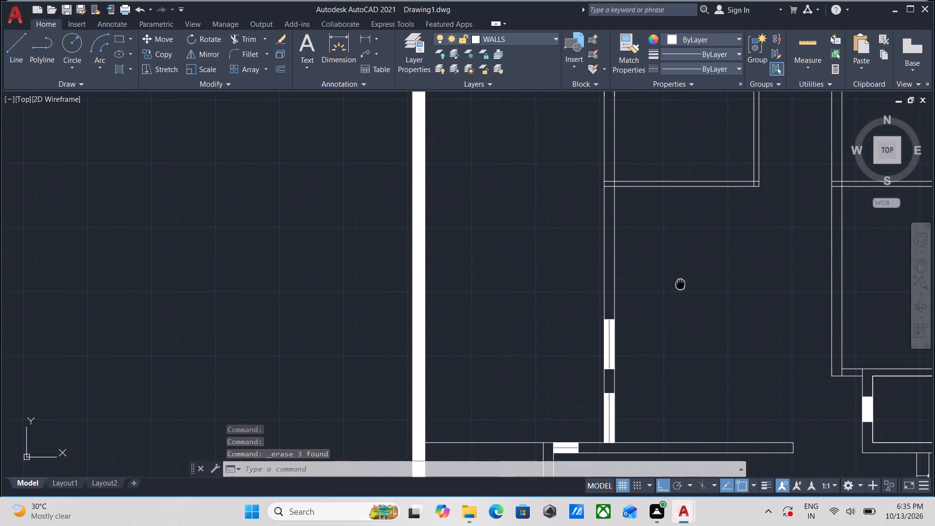
pyautogui.scroll(-1, 680, 283)
pyautogui.moveTo(680, 283); pyautogui.dragTo(681, 246, button='middle')
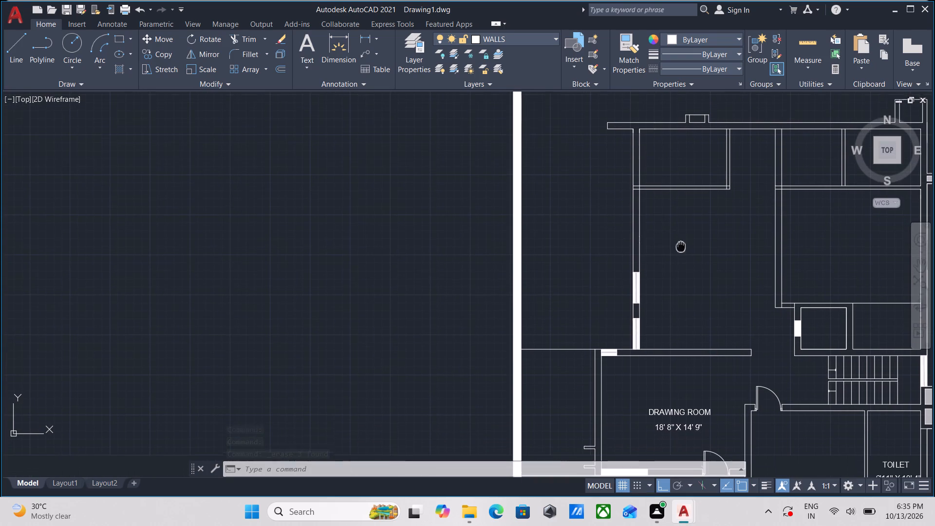
pyautogui.moveTo(709, 374); pyautogui.dragTo(712, 316, button='middle')
pyautogui.scroll(-2, 727, 379)
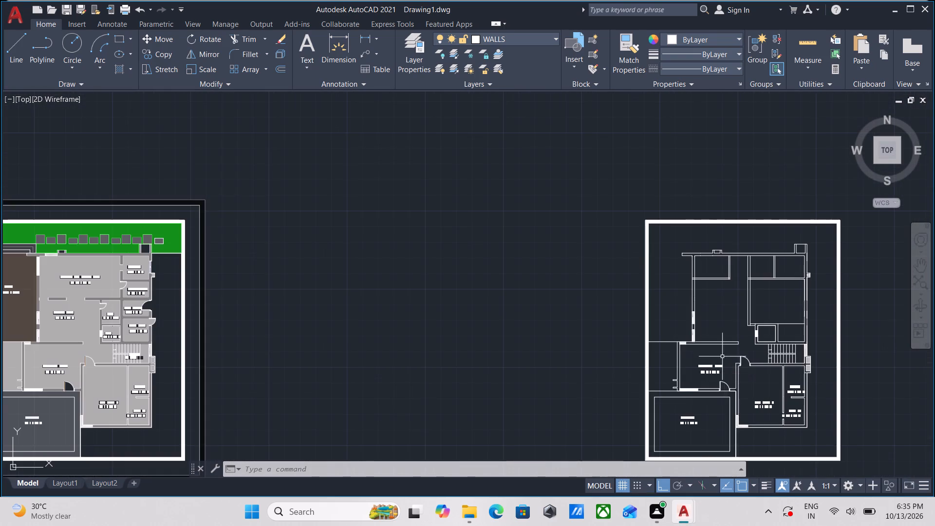
pyautogui.scroll(3, 729, 323)
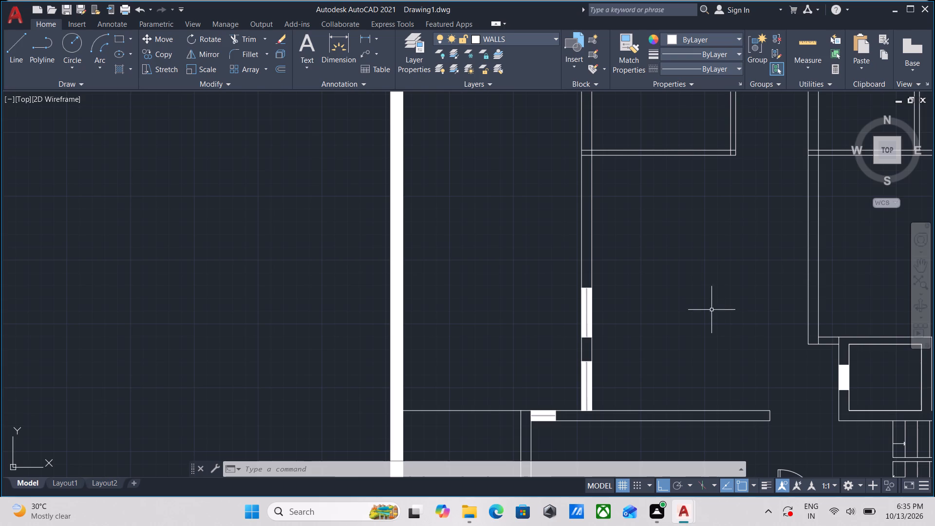
# Offset the upper line of the northwest room's horizontal partition 12'6 to the south.
pyautogui.moveTo(699, 285); pyautogui.dragTo(712, 368, button='middle')
pyautogui.scroll(1, 652, 258)
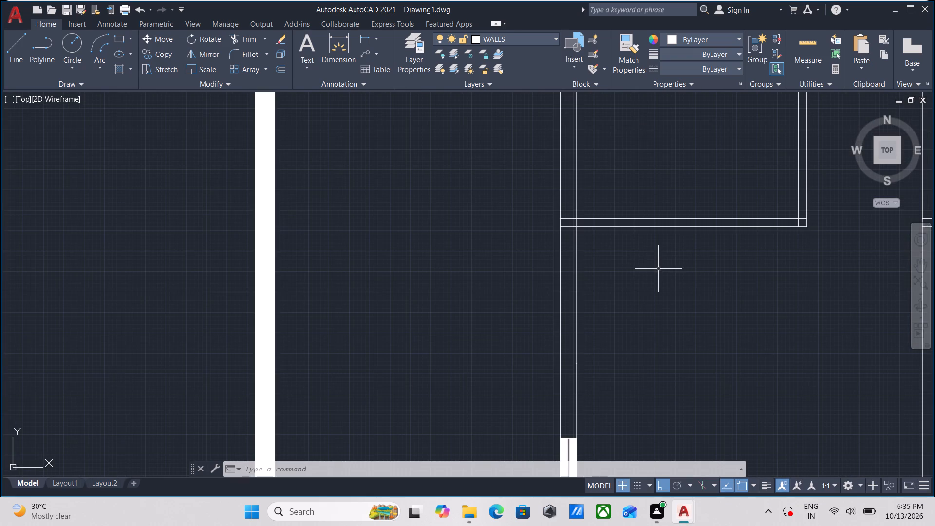
pyautogui.moveTo(674, 280); pyautogui.dragTo(694, 326, button='middle')
pyautogui.moveTo(695, 292); pyautogui.dragTo(705, 326, button='middle')
pyautogui.scroll(2, 690, 289)
pyautogui.click(703, 327)
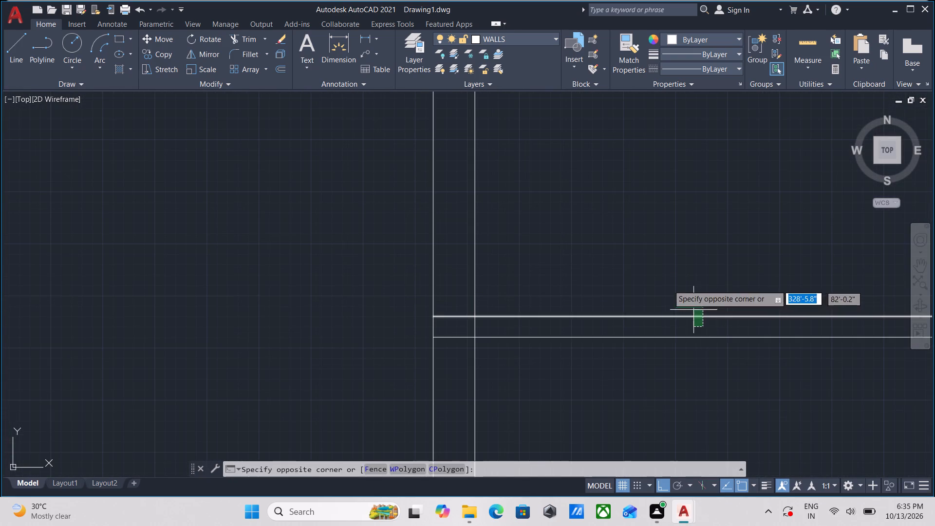
pyautogui.click(668, 285)
pyautogui.press('o')
pyautogui.press('Return')
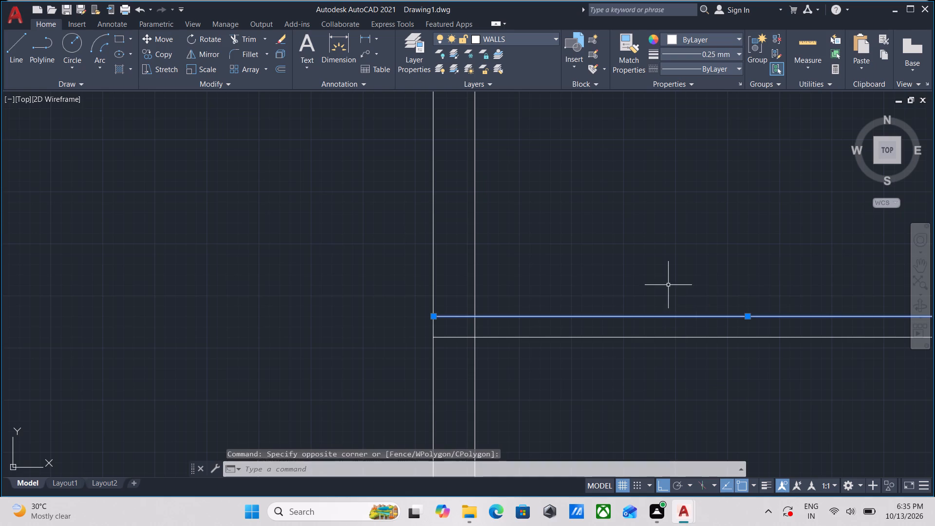
pyautogui.click(692, 315)
pyautogui.click(685, 397)
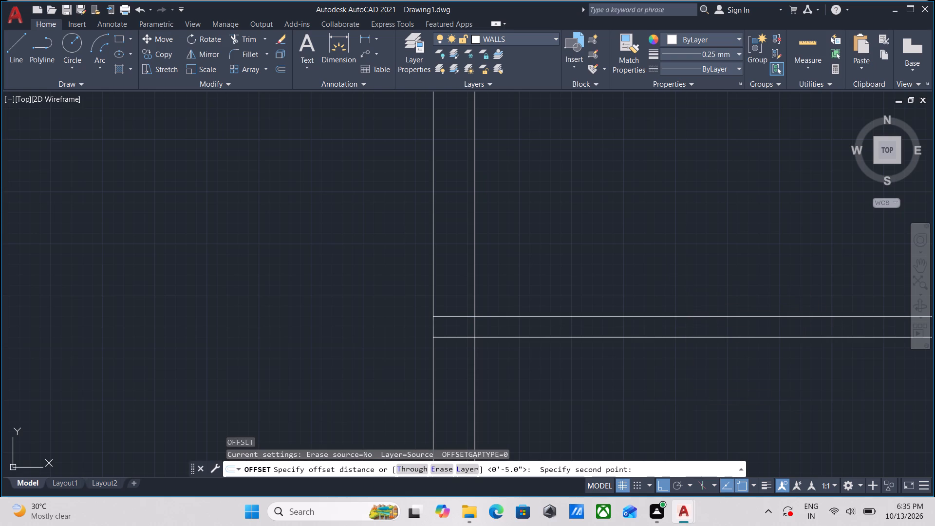
pyautogui.scroll(-1, 690, 400)
pyautogui.moveTo(690, 401); pyautogui.dragTo(688, 290, button='middle')
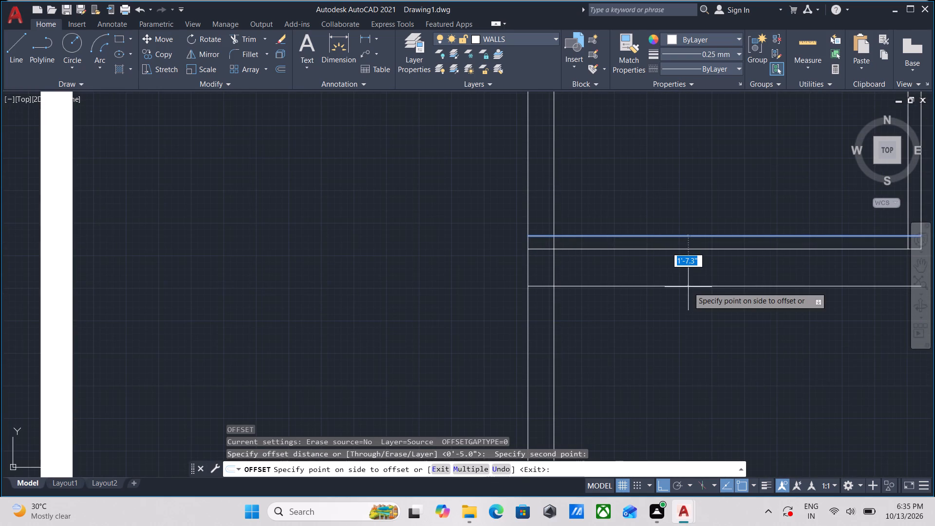
pyautogui.write("12'6")
pyautogui.press('Return')
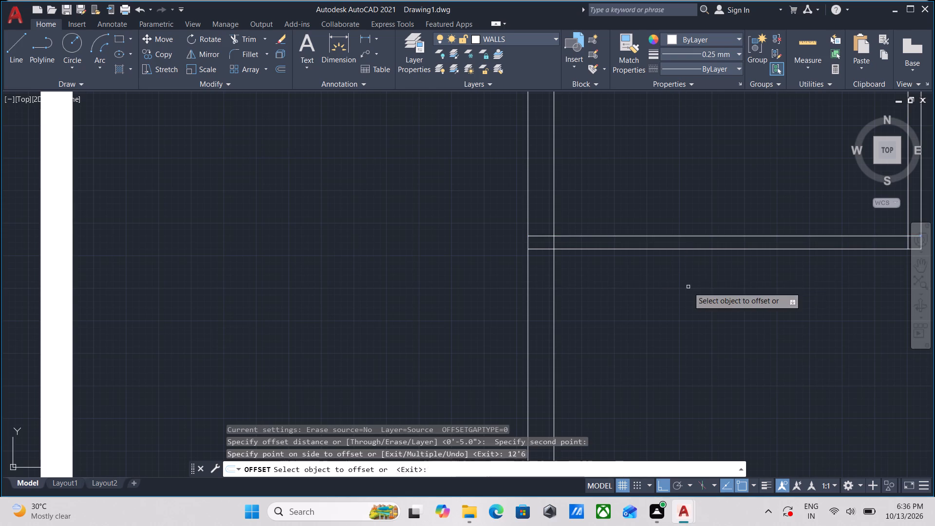
# Offset the new horizontal line in the west room 10" south to form the partition's second face.
pyautogui.scroll(-3, 688, 287)
pyautogui.moveTo(688, 287); pyautogui.dragTo(687, 221, button='middle')
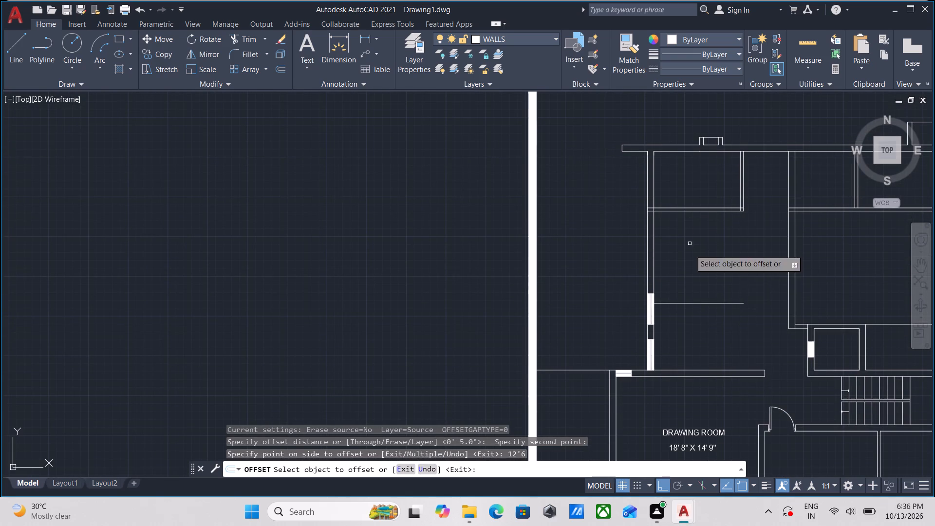
pyautogui.click(688, 304)
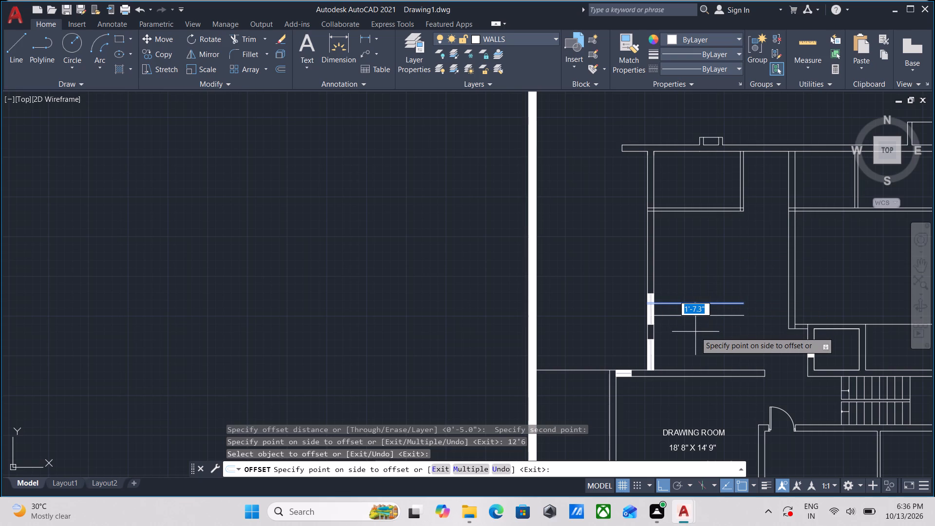
pyautogui.press('5')
pyautogui.hotkey('shift', '"')
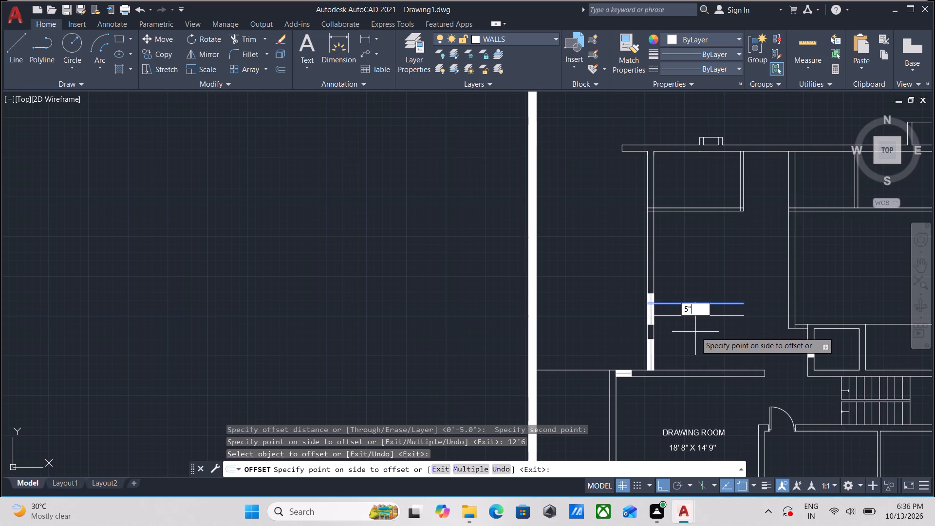
pyautogui.press('BackSpace')
pyautogui.press('BackSpace')
pyautogui.press('BackSpace')
pyautogui.write('10')
pyautogui.hotkey('shift', '"')
pyautogui.press('Return')
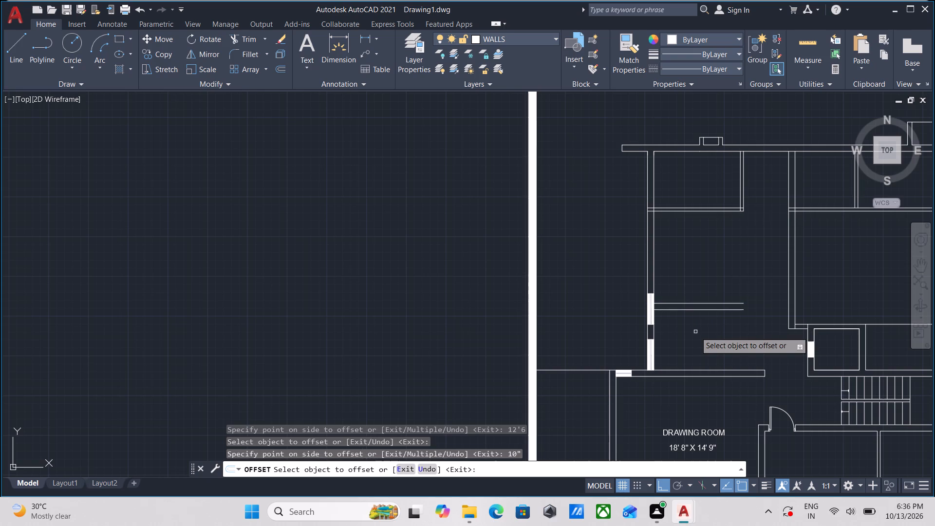
pyautogui.scroll(1, 650, 310)
pyautogui.press('Escape')
# Erase the two hatched windows in the west room's outer wall, north of the drawing room.
pyautogui.scroll(2, 648, 314)
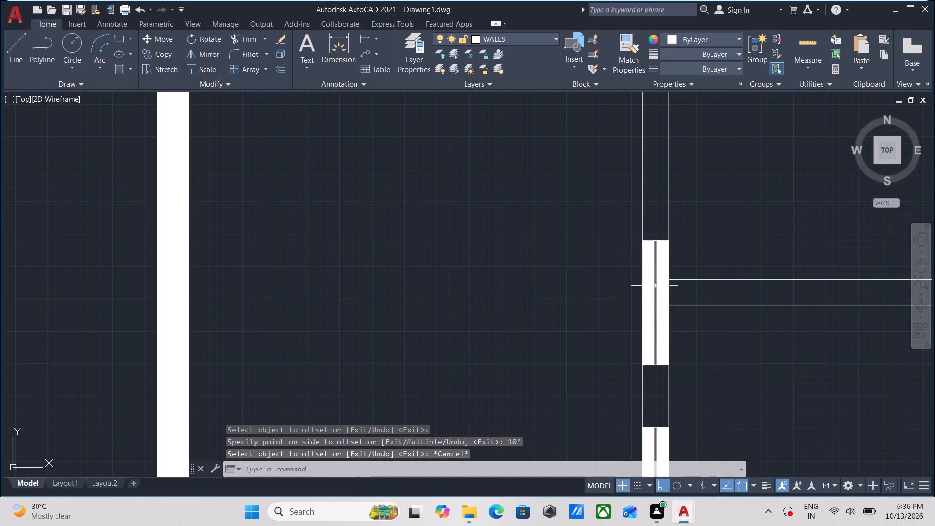
pyautogui.click(651, 234)
pyautogui.click(647, 260)
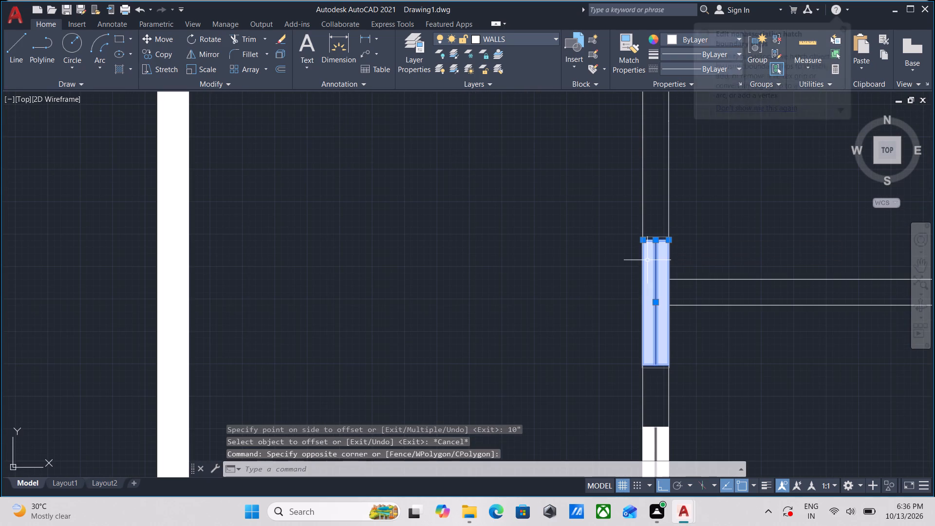
pyautogui.rightClick(647, 260)
pyautogui.click(691, 293)
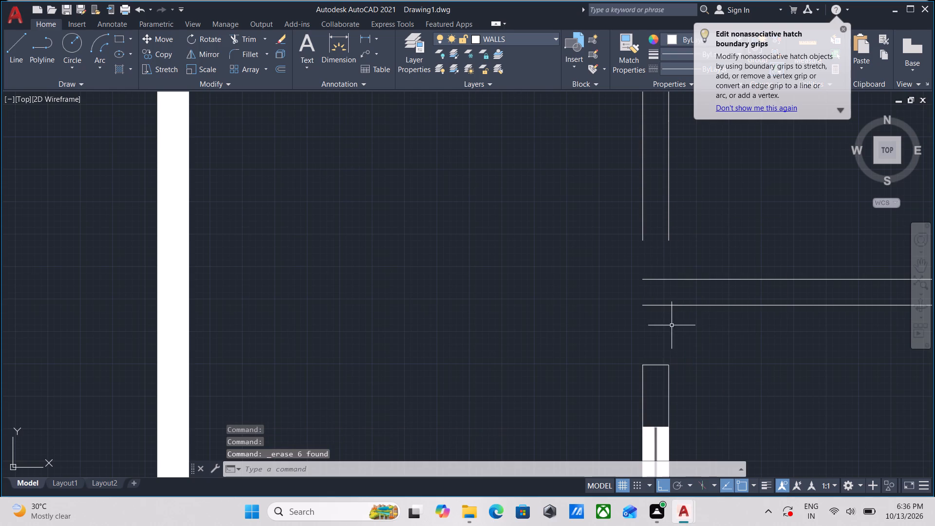
pyautogui.moveTo(668, 331); pyautogui.dragTo(668, 251, button='middle')
pyautogui.click(658, 335)
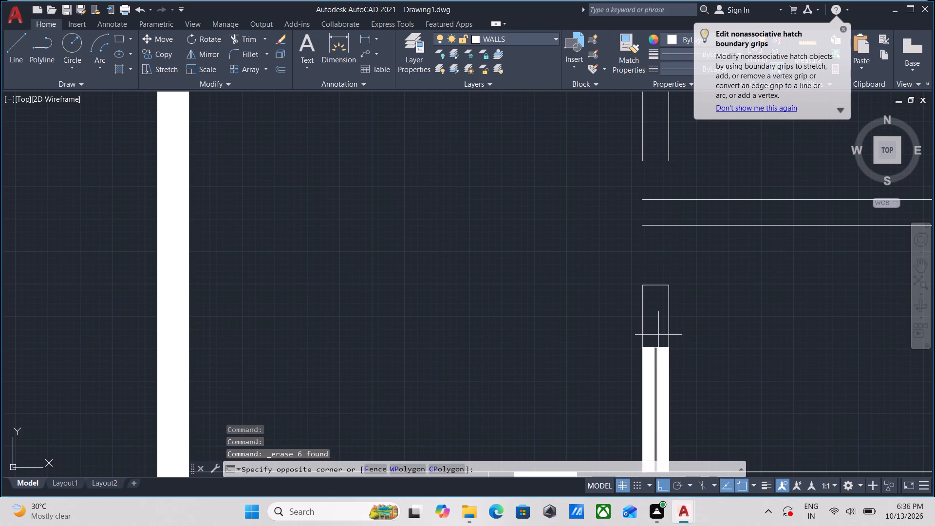
pyautogui.click(649, 362)
pyautogui.rightClick(649, 362)
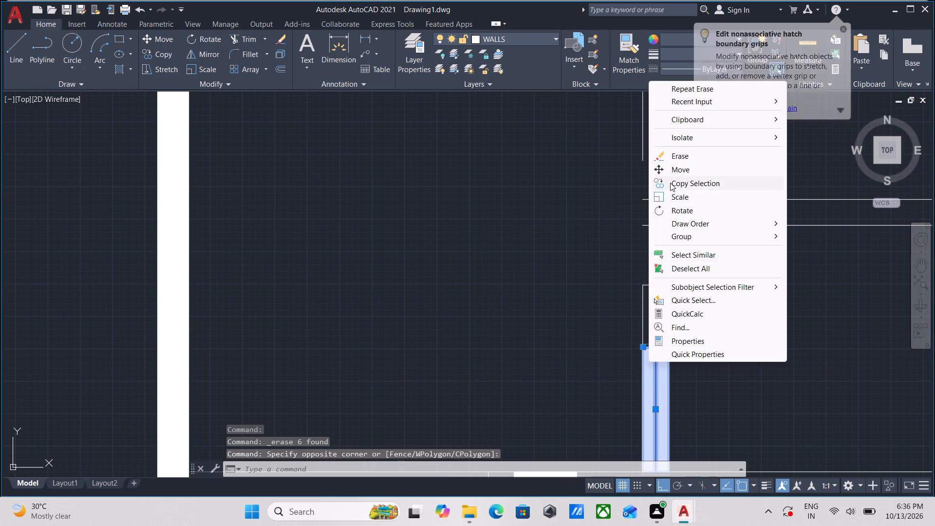
pyautogui.click(675, 158)
# Erase the short three-line wall stub left between the two removed west wall windows.
pyautogui.scroll(-2, 681, 293)
pyautogui.scroll(1, 678, 312)
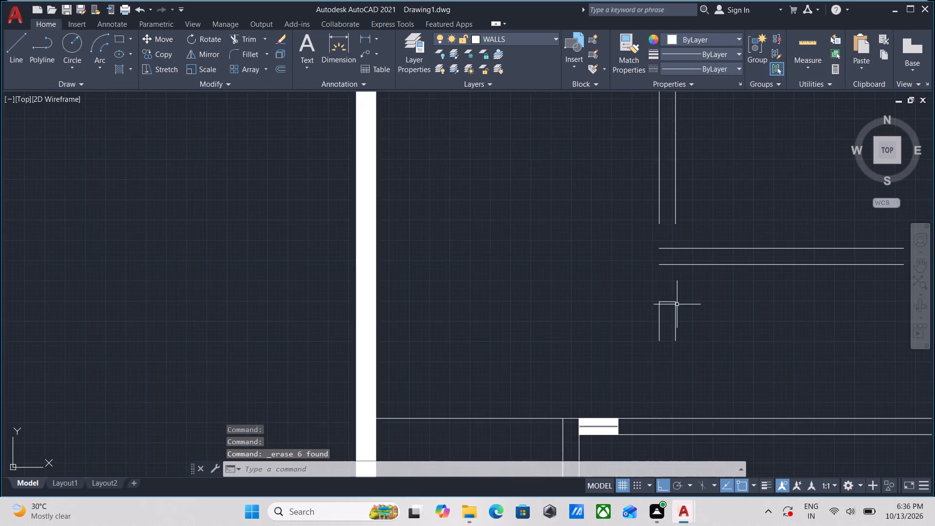
pyautogui.scroll(1, 677, 304)
pyautogui.scroll(-1, 677, 304)
pyautogui.moveTo(677, 304); pyautogui.dragTo(664, 339, button='middle')
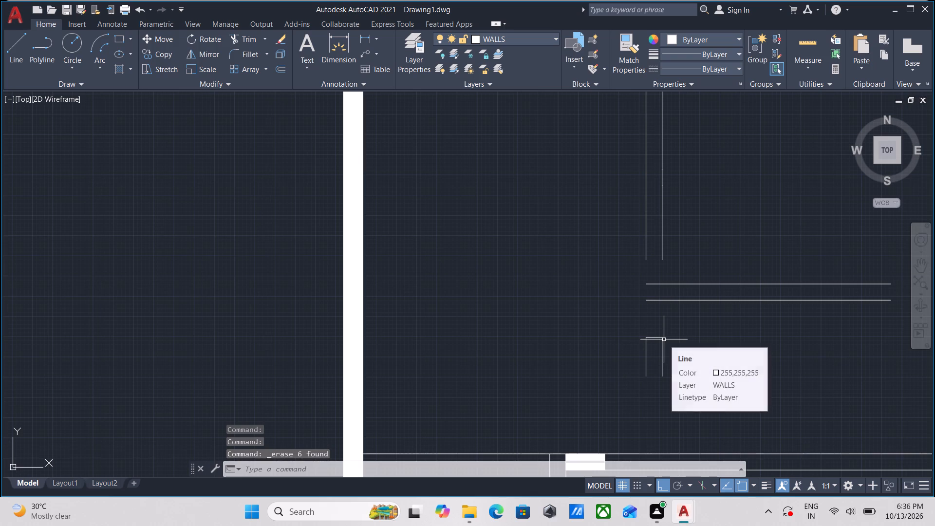
pyautogui.press('Escape')
pyautogui.click(676, 401)
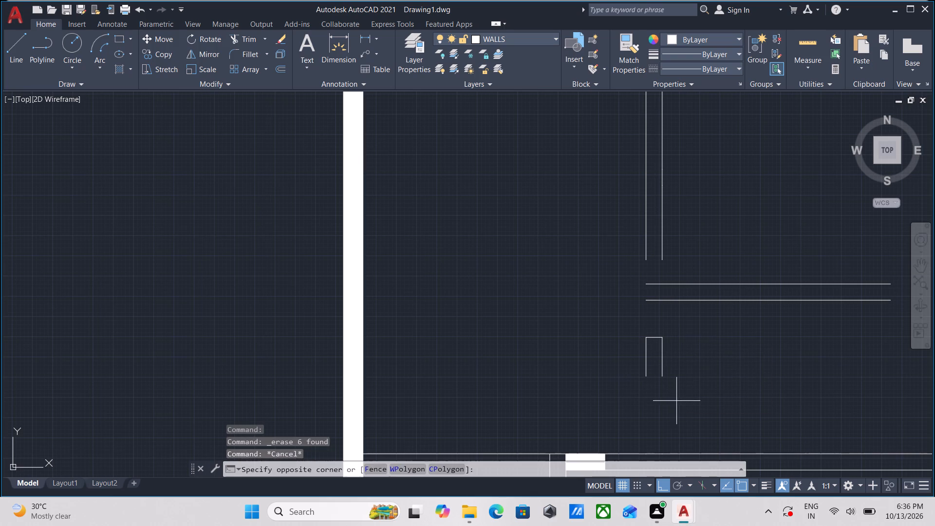
pyautogui.click(619, 319)
pyautogui.rightClick(619, 319)
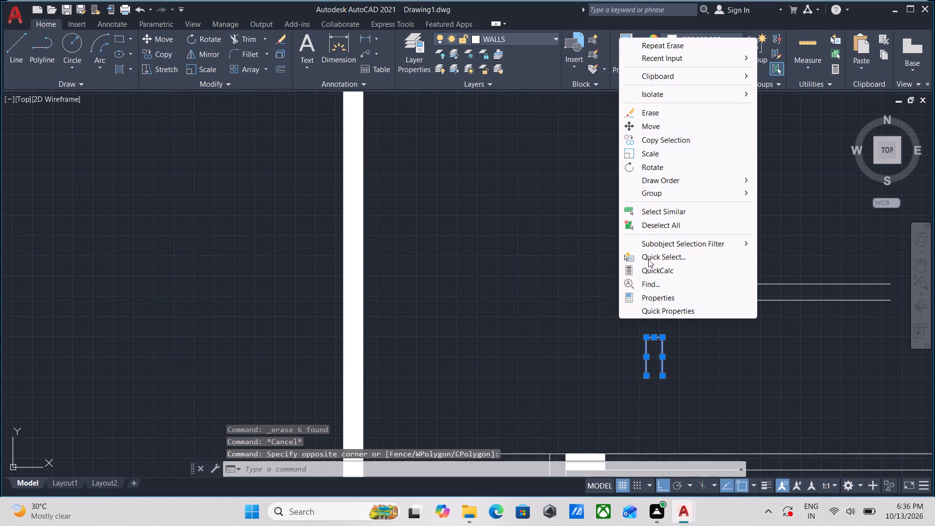
pyautogui.click(663, 113)
# Extend the west wall's inner line south to the drawing room's north wall and its outer line on through the drawing room.
pyautogui.scroll(1, 661, 323)
pyautogui.moveTo(634, 291); pyautogui.dragTo(634, 296, button='middle')
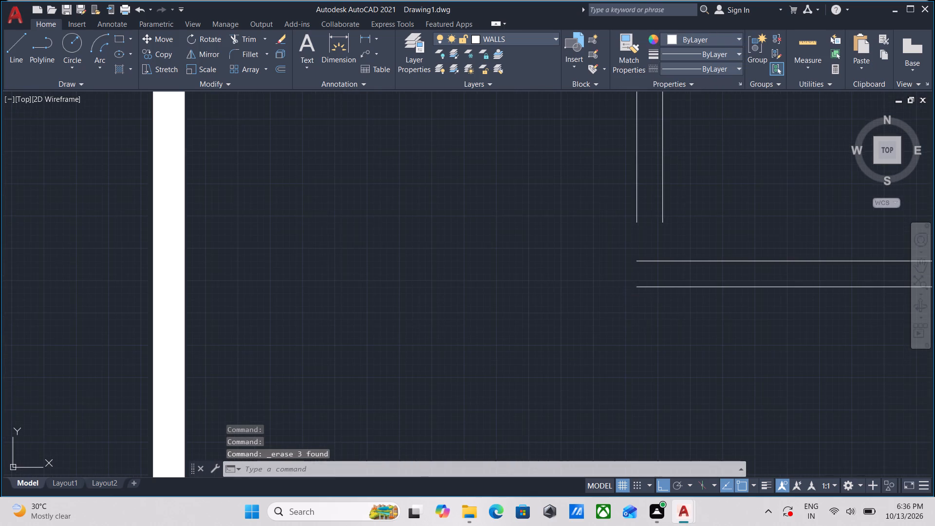
pyautogui.moveTo(634, 296); pyautogui.dragTo(640, 328, button='middle')
pyautogui.write('EX')
pyautogui.press('Return')
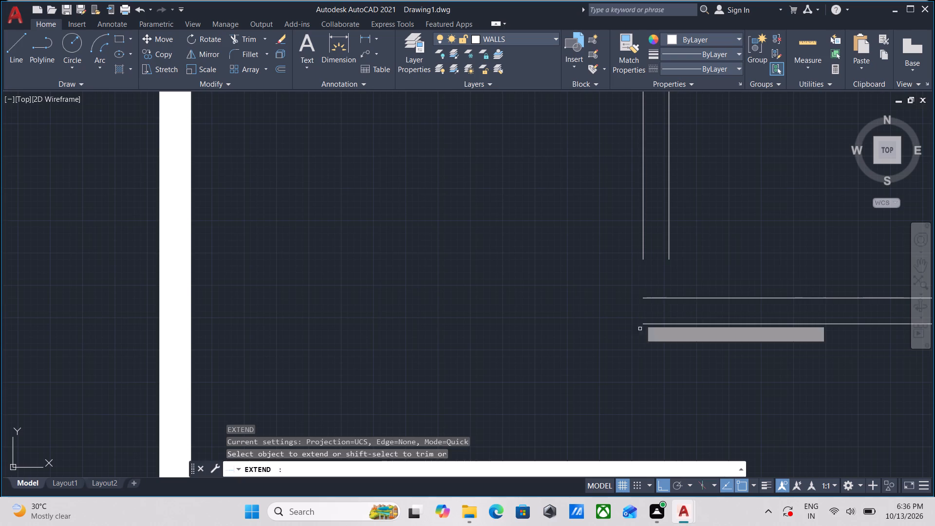
pyautogui.click(643, 248)
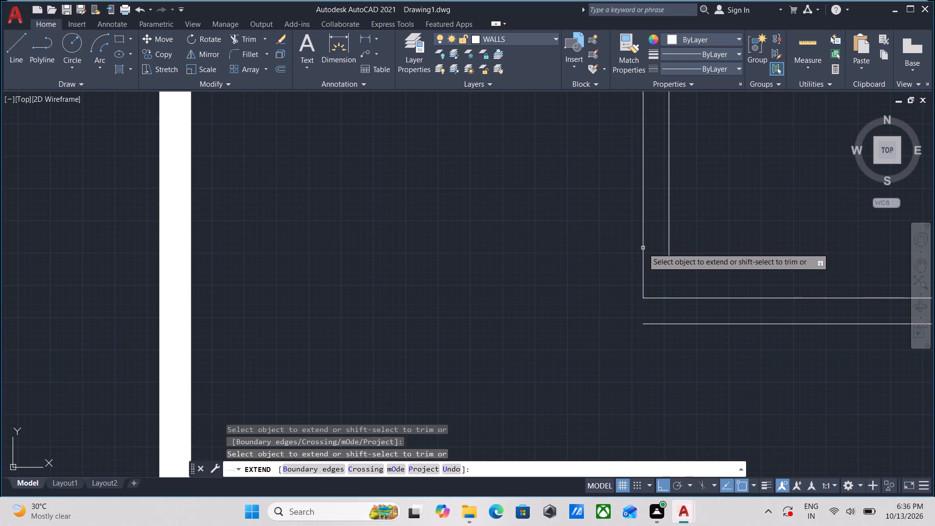
pyautogui.click(643, 258)
pyautogui.click(643, 260)
pyautogui.scroll(-1, 649, 265)
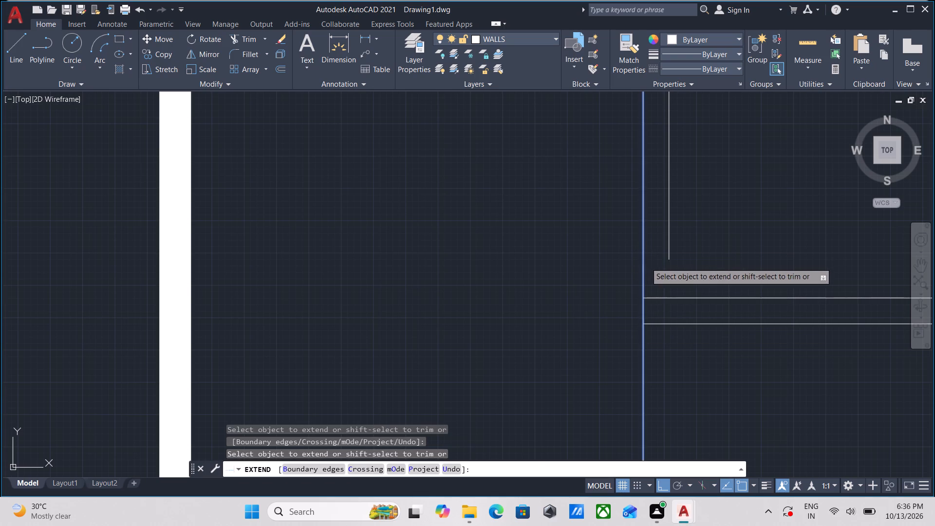
pyautogui.click(660, 248)
pyautogui.click(662, 253)
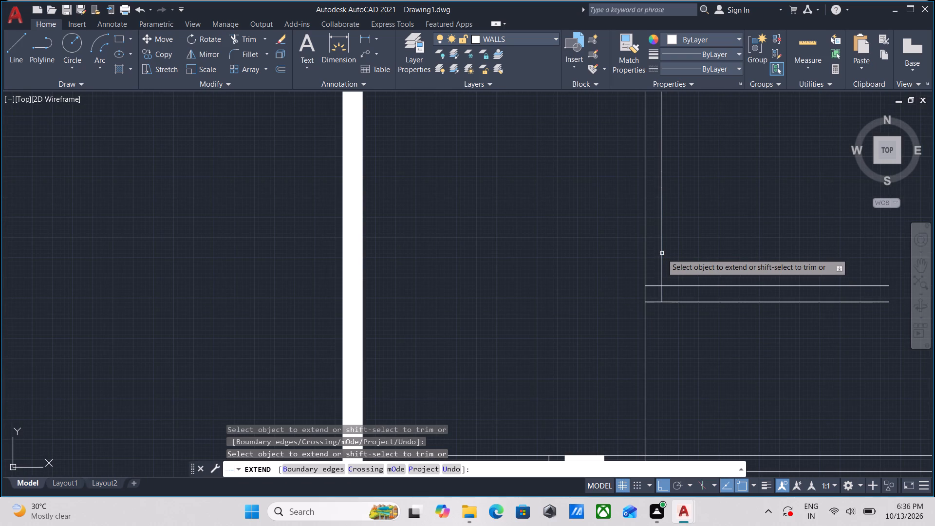
pyautogui.click(660, 263)
pyautogui.scroll(-2, 677, 278)
pyautogui.moveTo(679, 285); pyautogui.dragTo(621, 286, button='middle')
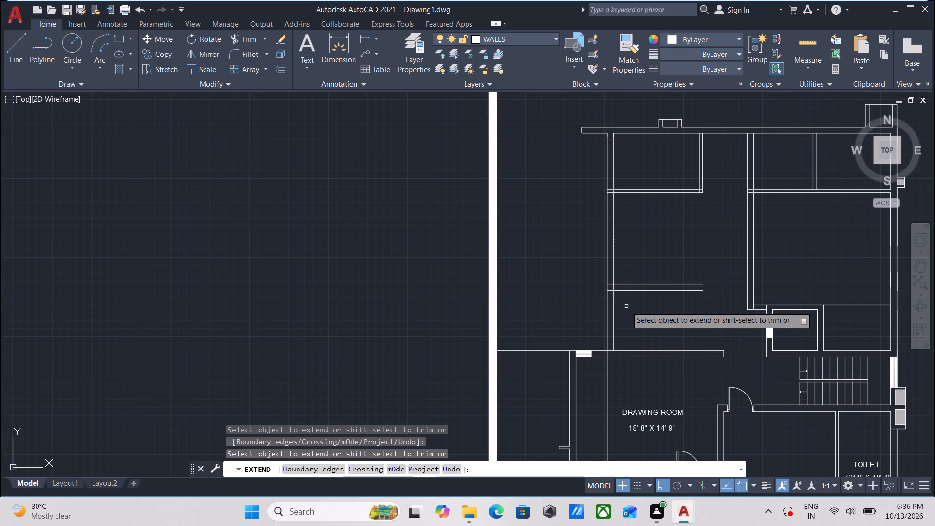
pyautogui.press('Escape')
# Erase the hatched window at the west end of the drawing room's north wall.
pyautogui.scroll(1, 635, 324)
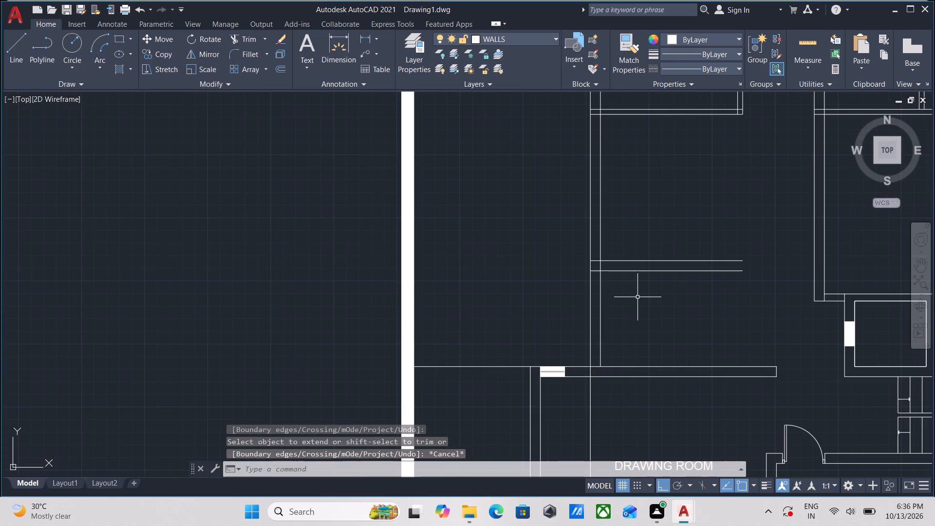
pyautogui.scroll(-1, 637, 297)
pyautogui.moveTo(637, 297); pyautogui.dragTo(611, 292, button='middle')
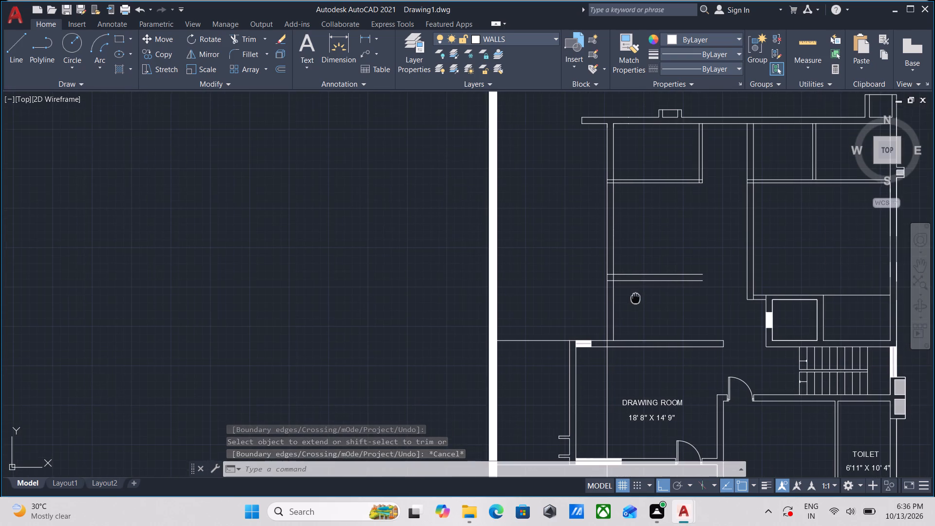
pyautogui.moveTo(611, 292); pyautogui.dragTo(607, 291, button='middle')
pyautogui.moveTo(607, 291); pyautogui.dragTo(611, 274, button='middle')
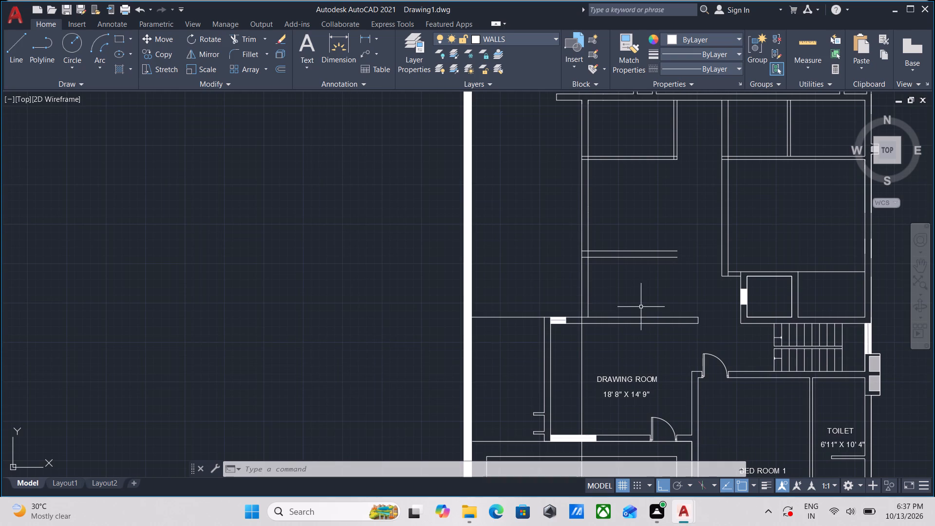
pyautogui.scroll(1, 544, 331)
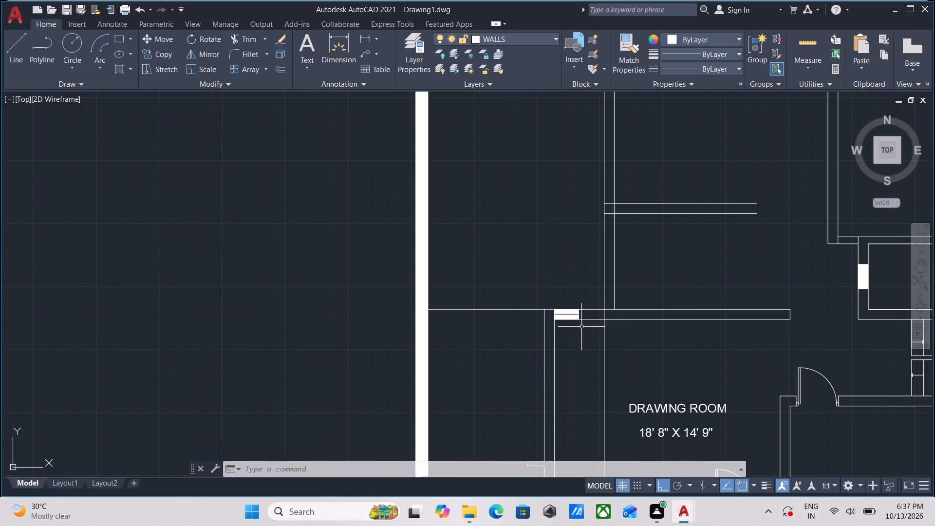
pyautogui.scroll(1, 583, 325)
pyautogui.scroll(-1, 583, 325)
pyautogui.moveTo(583, 325); pyautogui.dragTo(575, 348, button='middle')
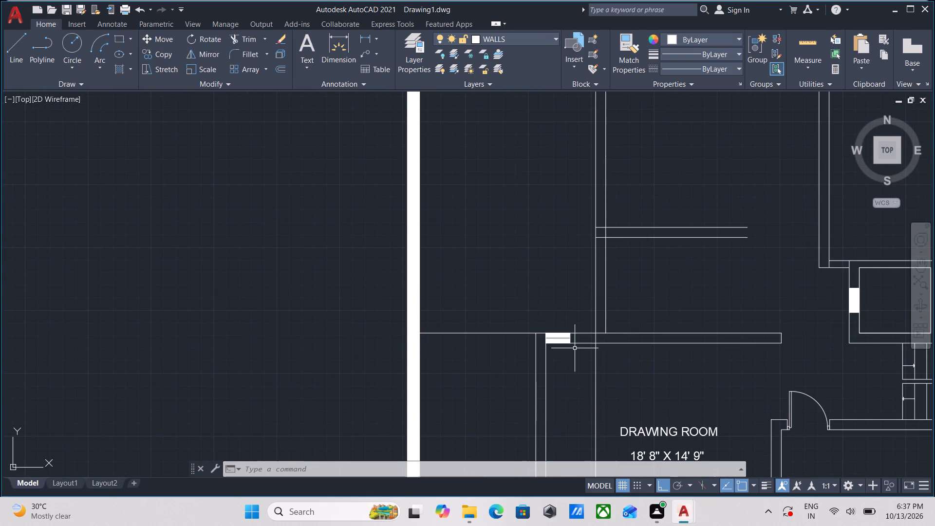
pyautogui.scroll(2, 575, 348)
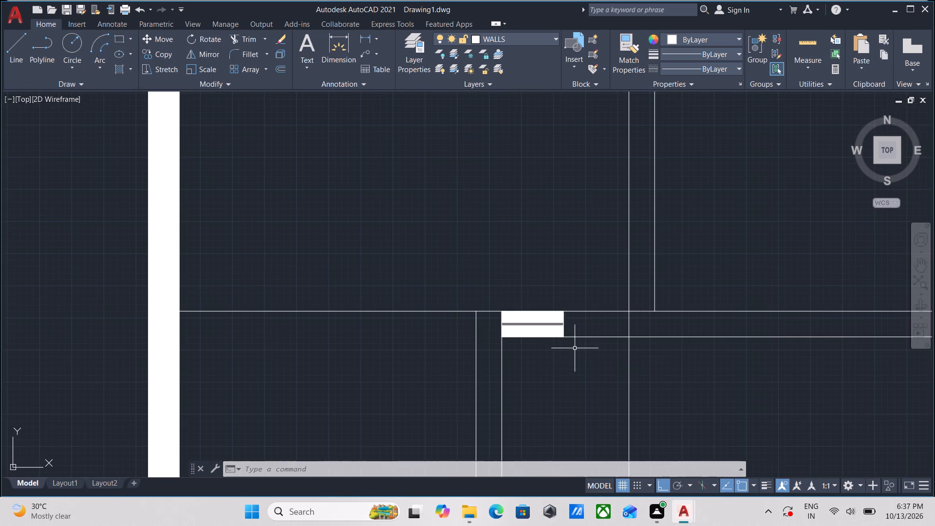
pyautogui.click(580, 322)
pyautogui.click(542, 328)
pyautogui.rightClick(542, 328)
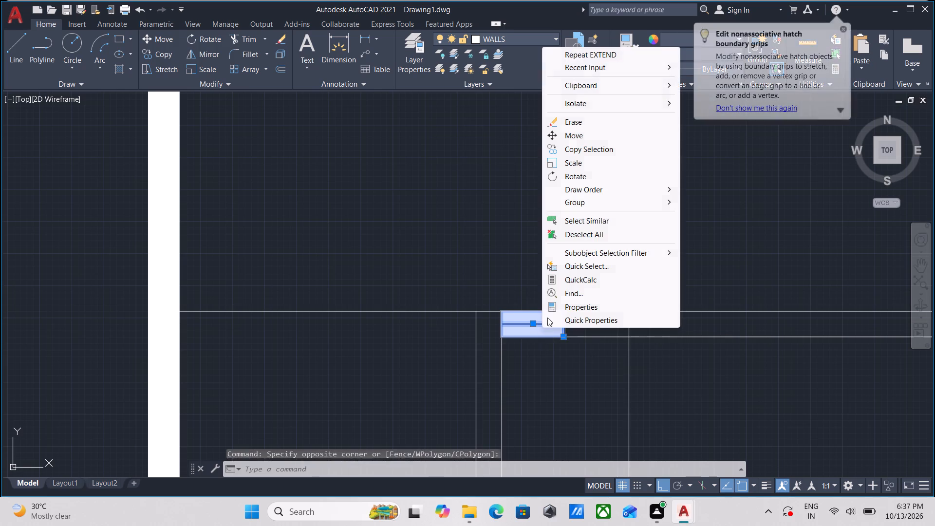
pyautogui.click(589, 122)
pyautogui.scroll(-2, 627, 279)
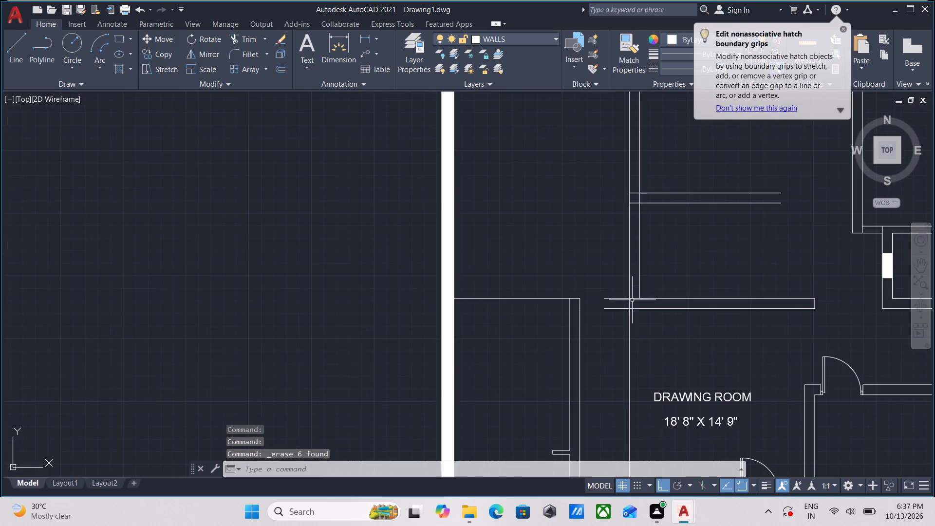
# Draw a short line closing the open east end of the partition wall north of the drawing room.
pyautogui.scroll(-1, 638, 320)
pyautogui.moveTo(638, 320); pyautogui.dragTo(611, 323, button='middle')
pyautogui.click(628, 349)
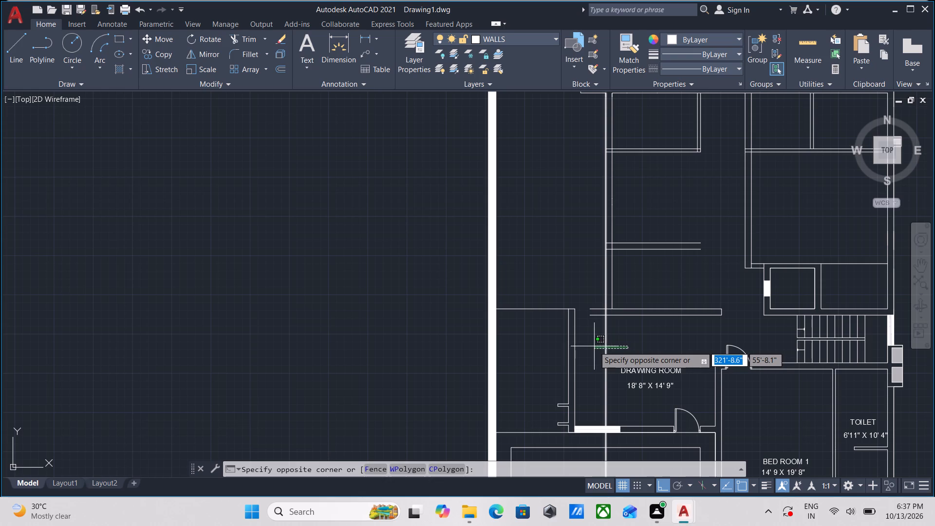
pyautogui.press('Escape')
pyautogui.moveTo(626, 338); pyautogui.dragTo(611, 376, button='middle')
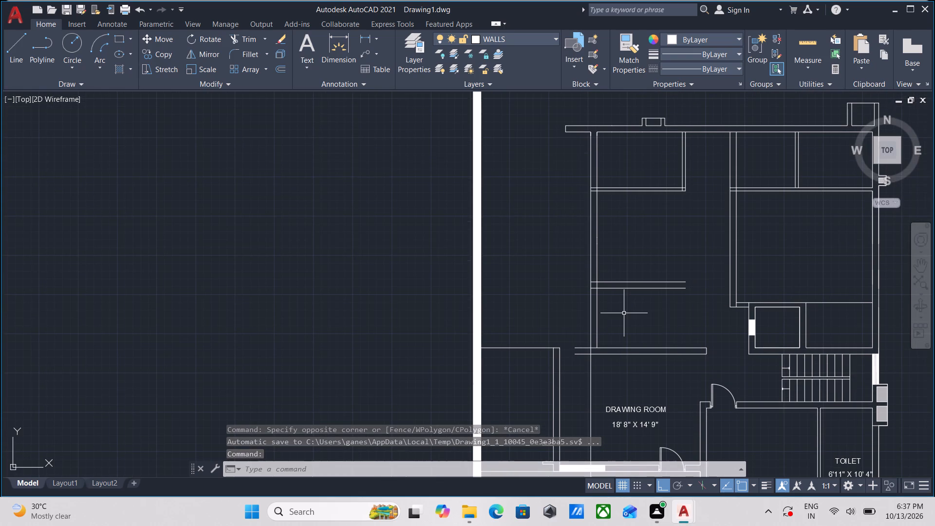
pyautogui.moveTo(628, 311); pyautogui.dragTo(623, 346, button='middle')
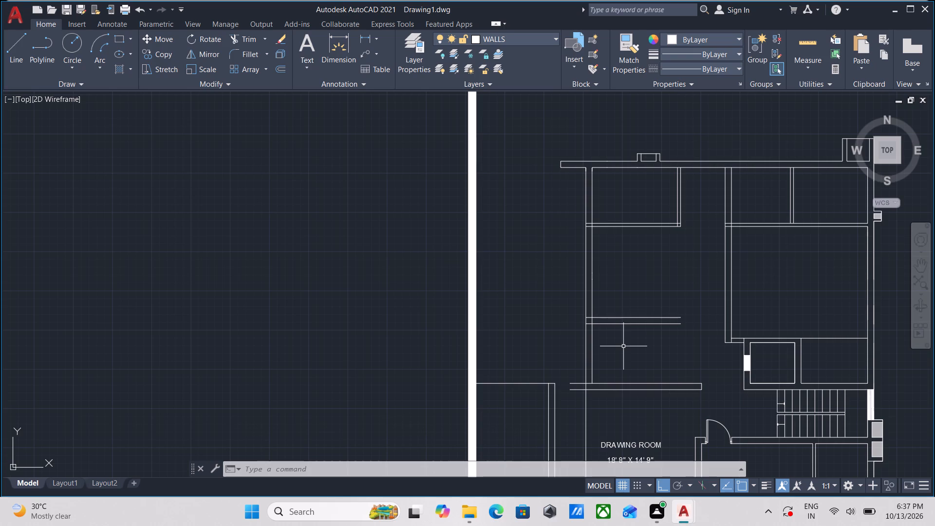
pyautogui.moveTo(629, 345); pyautogui.dragTo(631, 341, button='middle')
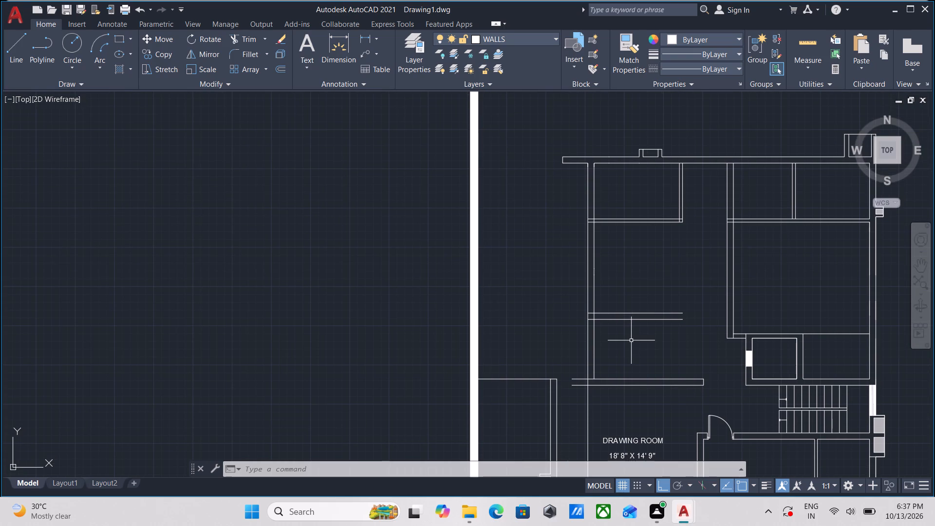
pyautogui.press('l')
pyautogui.press('Return')
pyautogui.scroll(1, 663, 304)
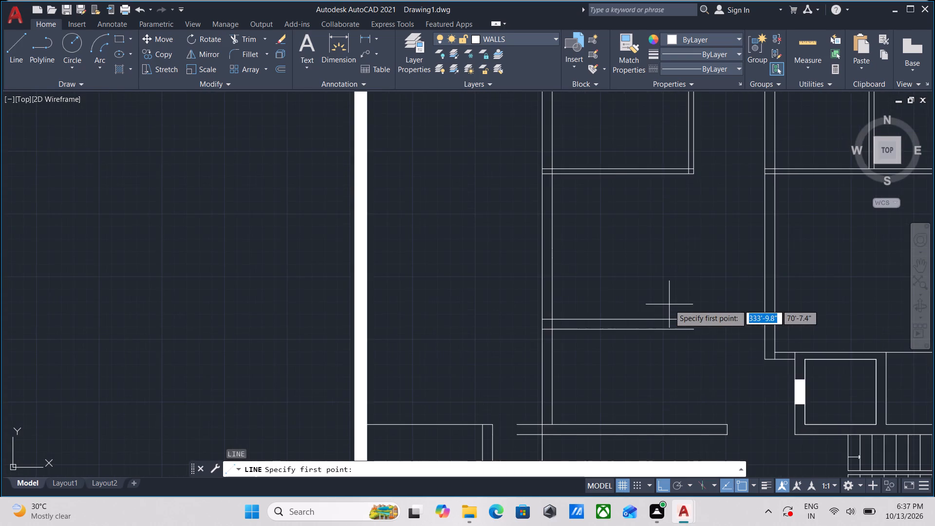
pyautogui.scroll(1, 675, 310)
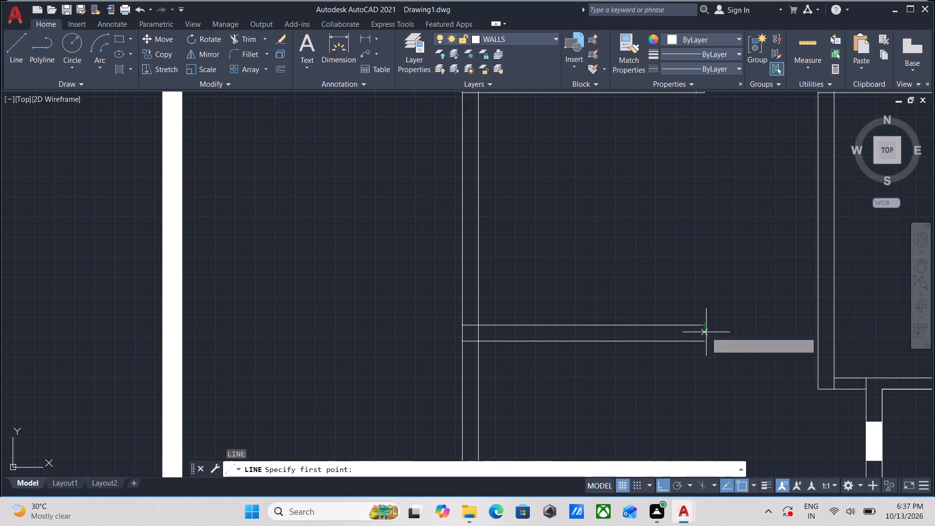
pyautogui.click(705, 324)
pyautogui.click(705, 339)
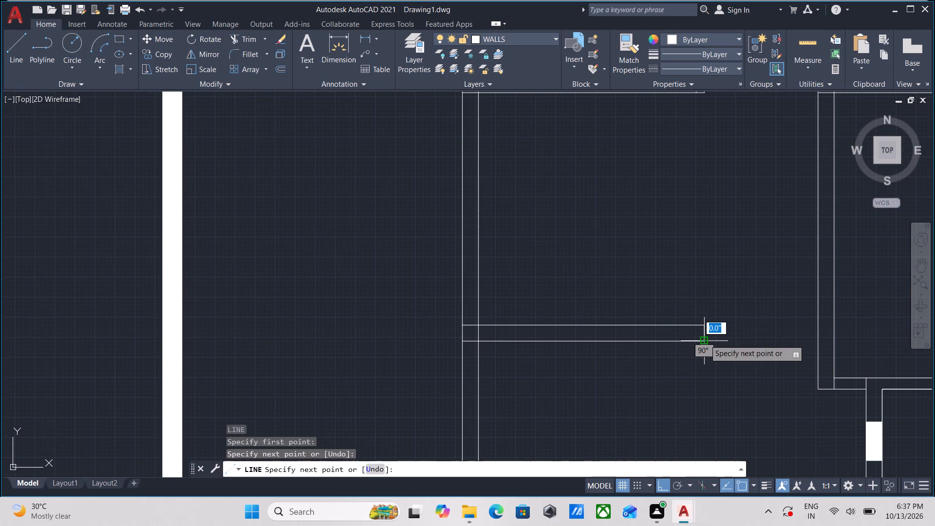
pyautogui.press('Escape')
# Trim away the horizontal line between the thick white boundary strip and the drawing room's west wall.
pyautogui.scroll(-2, 705, 339)
pyautogui.moveTo(705, 347); pyautogui.dragTo(711, 230, button='middle')
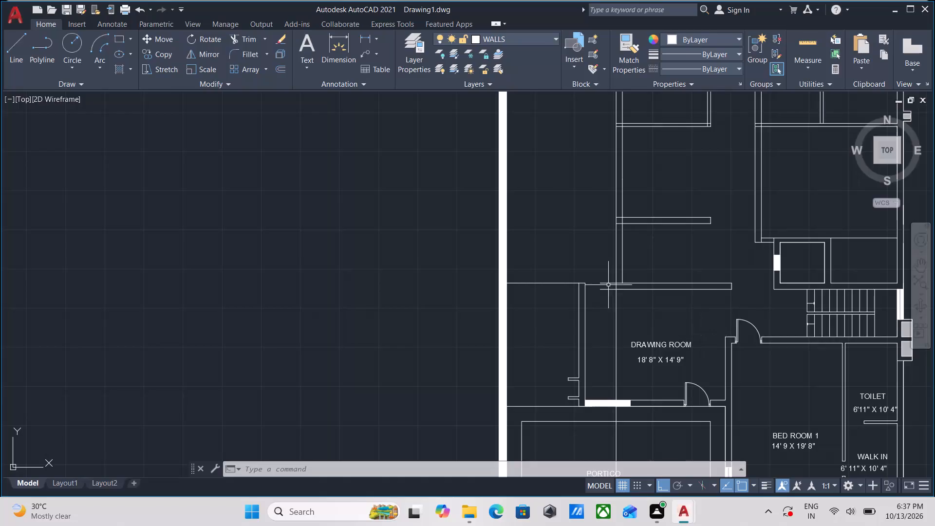
pyautogui.scroll(-1, 607, 285)
pyautogui.scroll(2, 612, 309)
pyautogui.scroll(-1, 618, 304)
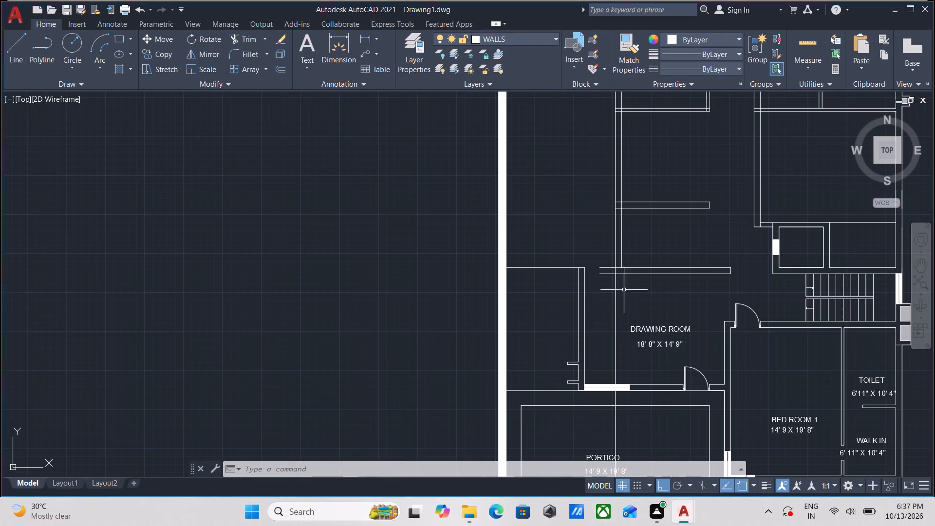
pyautogui.scroll(-1, 627, 282)
pyautogui.scroll(1, 627, 274)
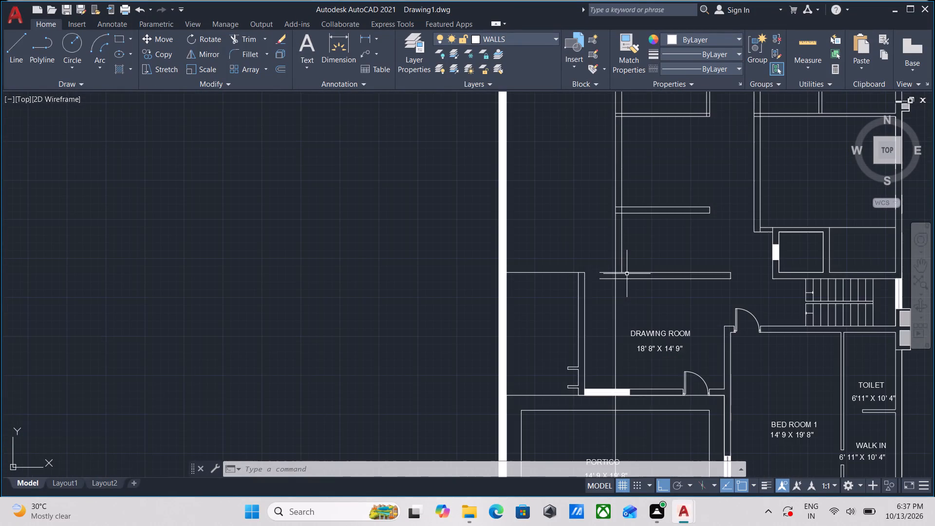
pyautogui.scroll(1, 627, 274)
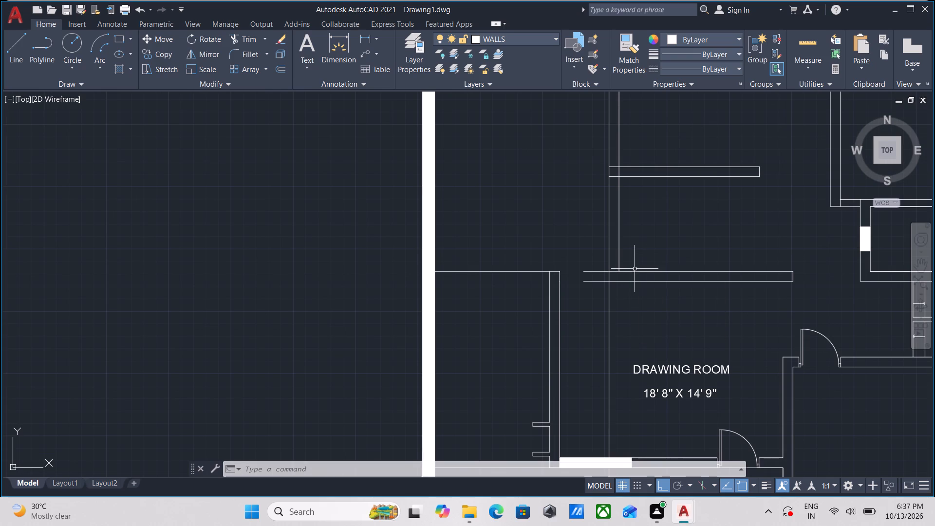
pyautogui.scroll(-1, 640, 309)
pyautogui.moveTo(640, 309); pyautogui.dragTo(644, 278, button='middle')
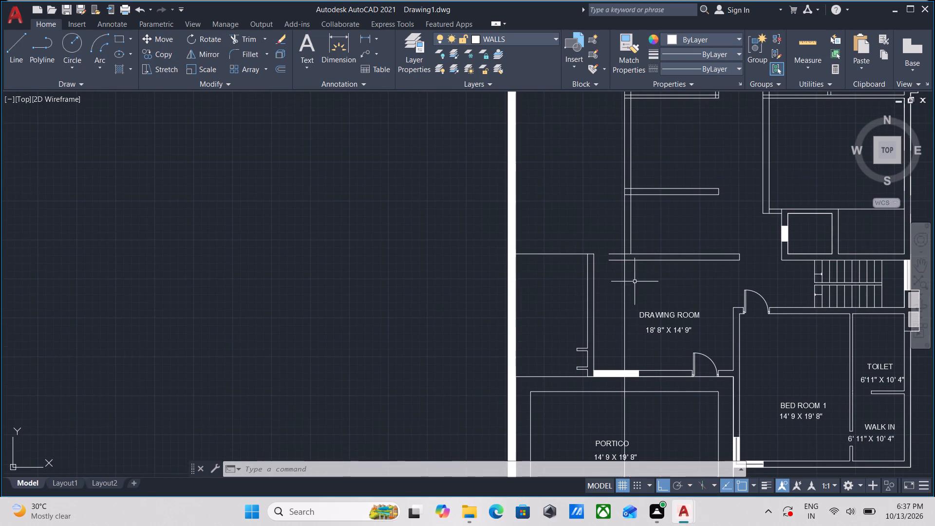
pyautogui.moveTo(562, 270); pyautogui.dragTo(570, 270, button='middle')
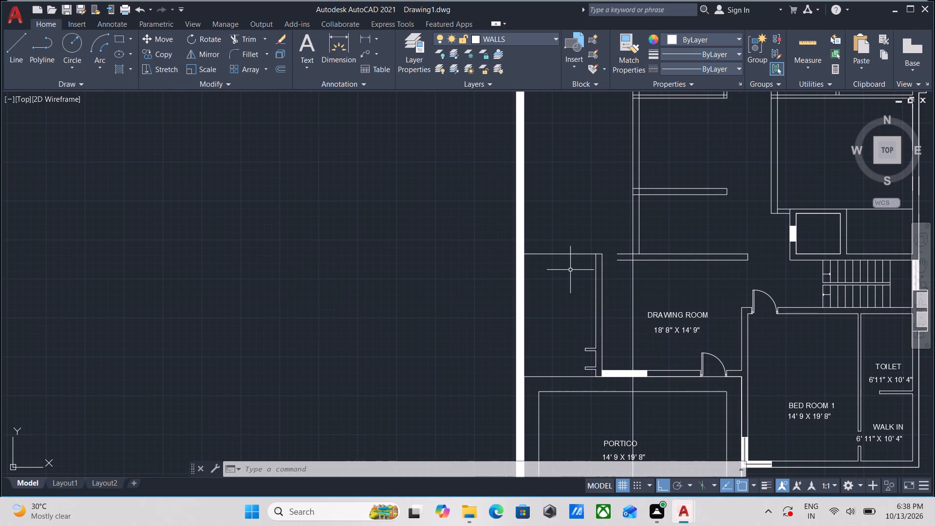
pyautogui.write('TR')
pyautogui.press('Return')
pyautogui.click(570, 270)
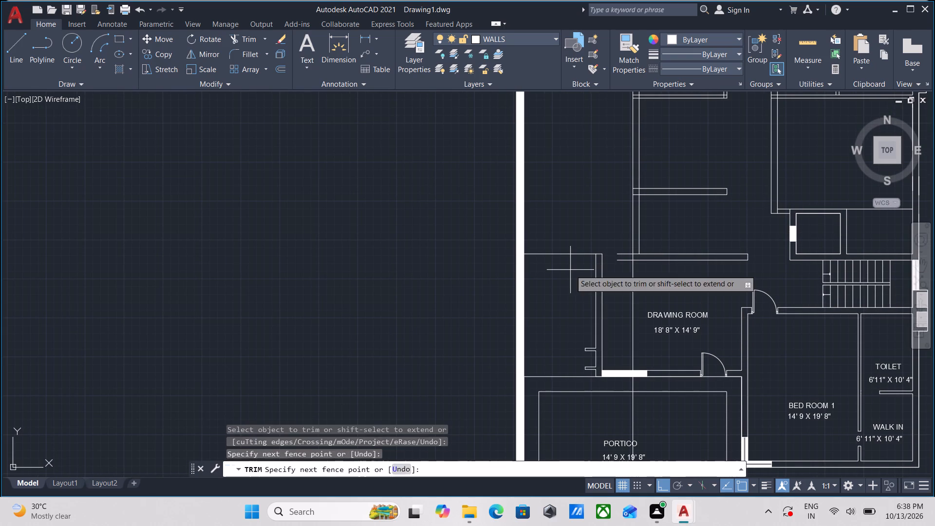
pyautogui.click(570, 235)
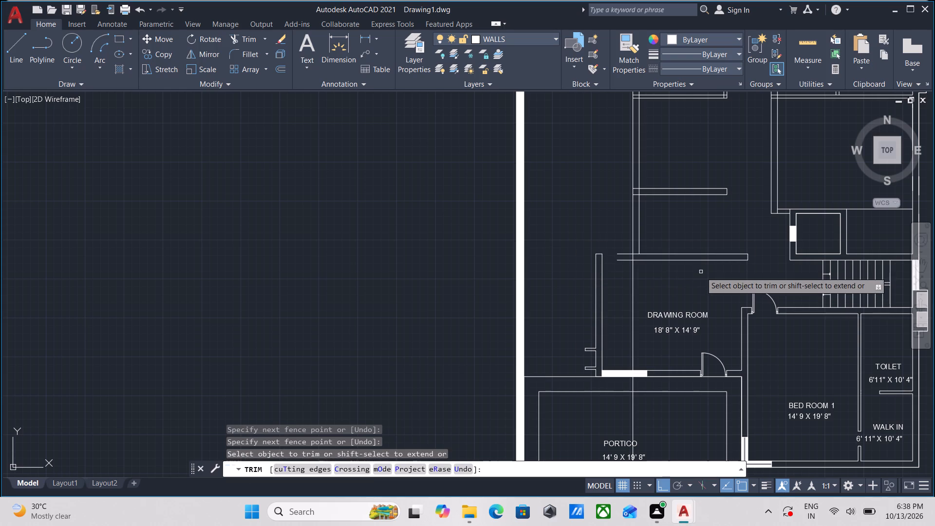
pyautogui.press('Escape')
# Erase the two long lines forming the drawing room's north wall.
pyautogui.click(701, 272)
pyautogui.click(658, 212)
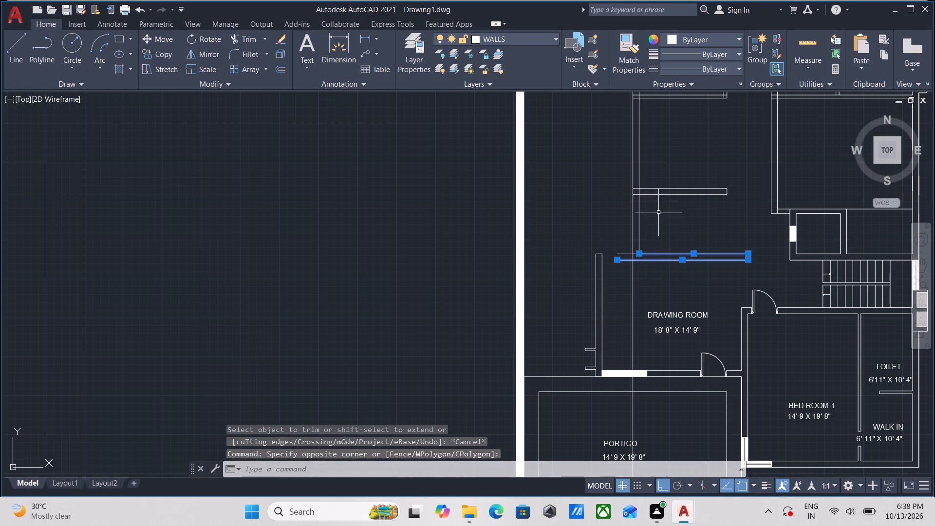
pyautogui.rightClick(659, 240)
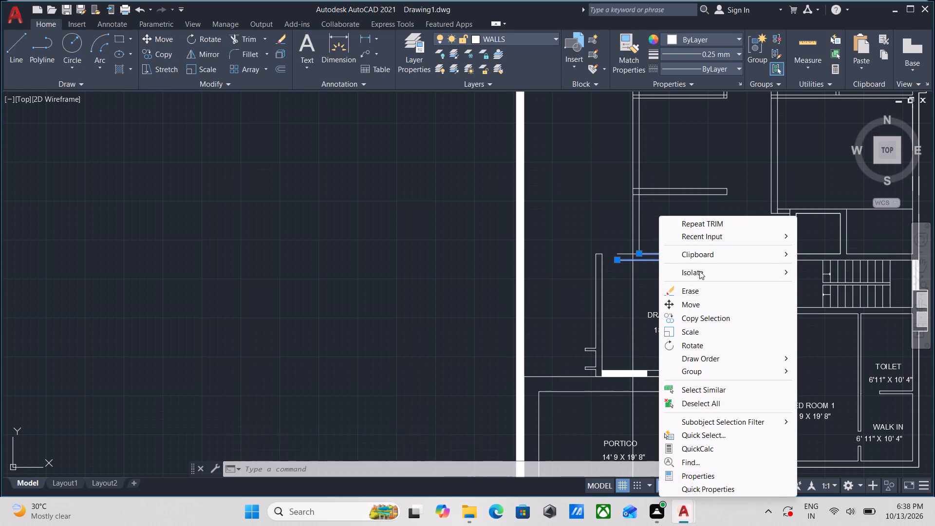
pyautogui.click(703, 290)
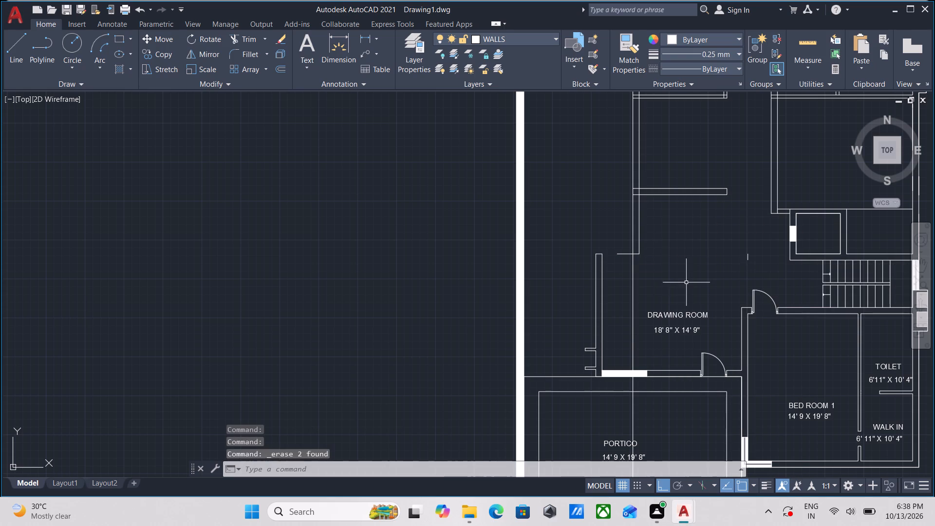
# Erase the short leftover horizontal line between the drawing room's west wall and the long west wall line.
pyautogui.scroll(2, 617, 258)
pyautogui.click(637, 276)
pyautogui.click(608, 220)
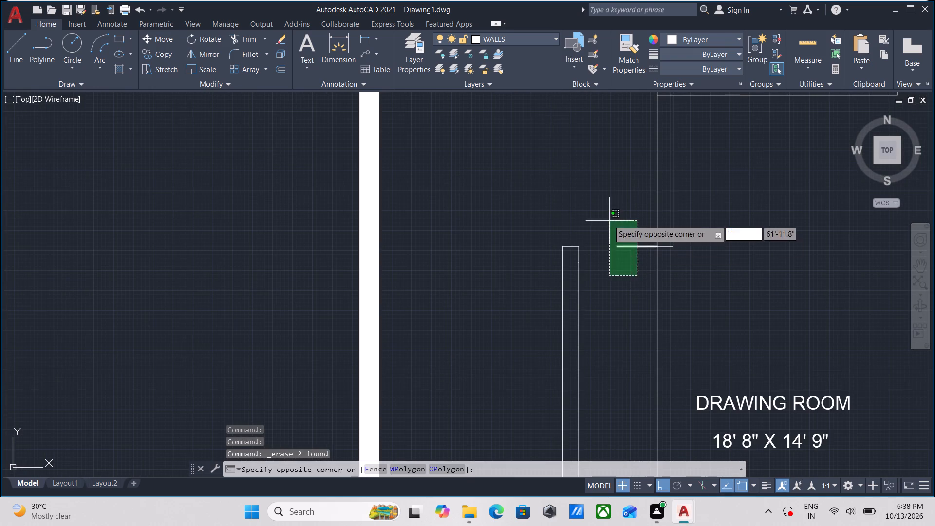
pyautogui.scroll(-1, 609, 222)
pyautogui.moveTo(609, 222); pyautogui.dragTo(612, 258, button='middle')
pyautogui.rightClick(612, 258)
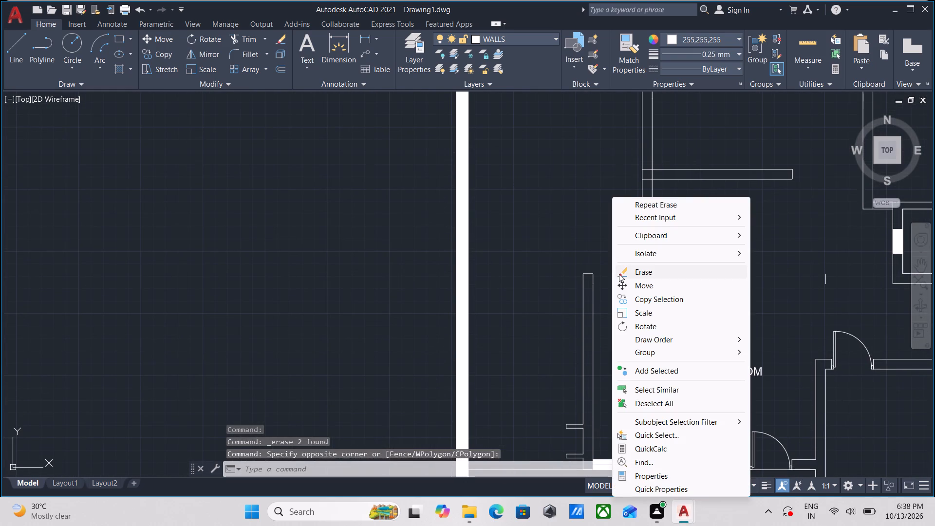
pyautogui.click(619, 274)
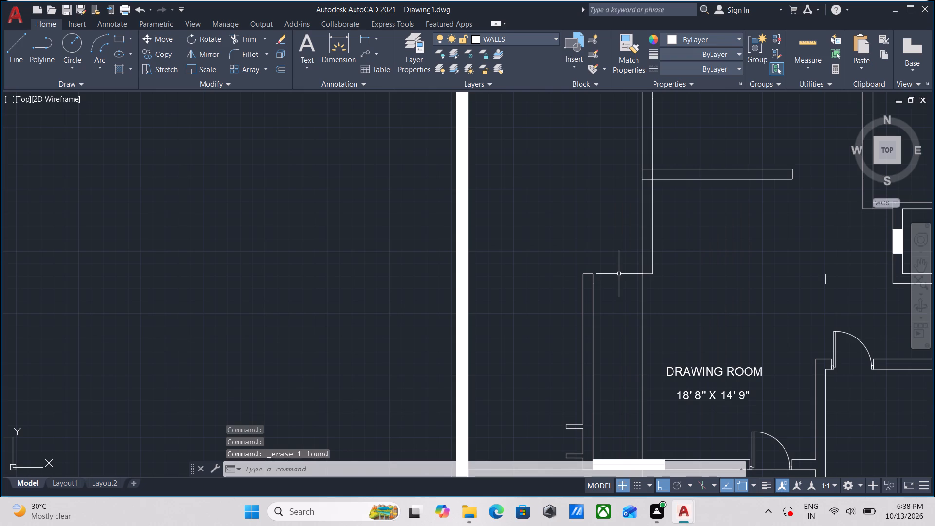
# Draw a line extending the partition's south edge westward until it aligns with the outer line of the drawing room's west wall.
pyautogui.scroll(2, 660, 286)
pyautogui.scroll(-1, 620, 261)
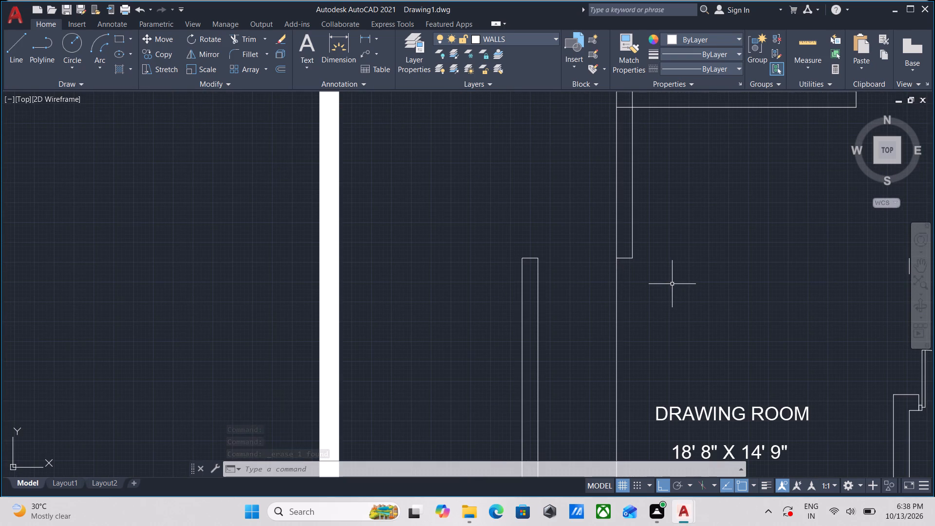
pyautogui.scroll(-2, 672, 284)
pyautogui.moveTo(672, 271); pyautogui.dragTo(671, 303, button='middle')
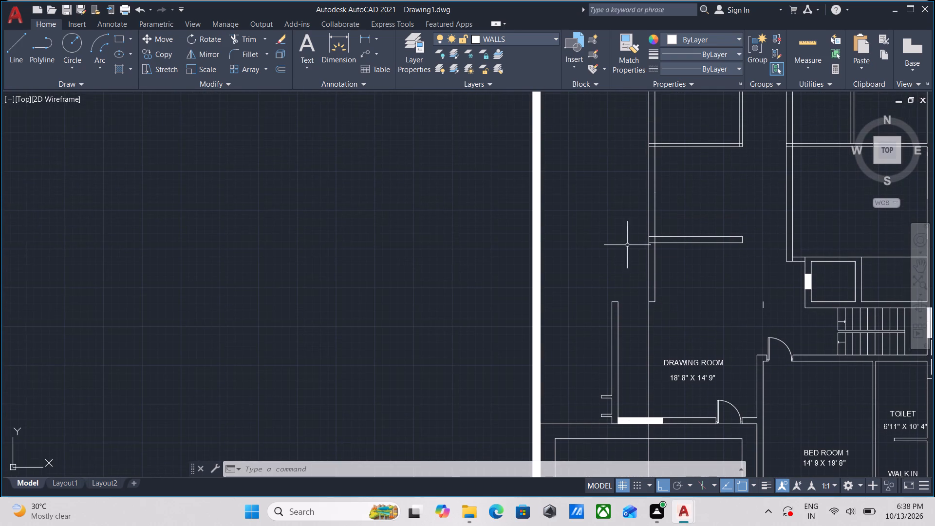
pyautogui.scroll(2, 614, 312)
pyautogui.moveTo(634, 245); pyautogui.dragTo(632, 280, button='middle')
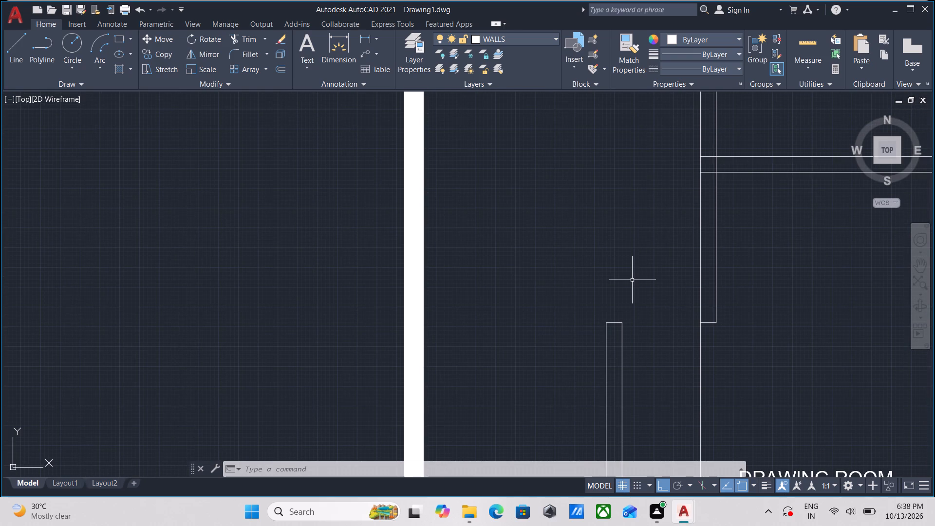
pyautogui.press('l')
pyautogui.press('Return')
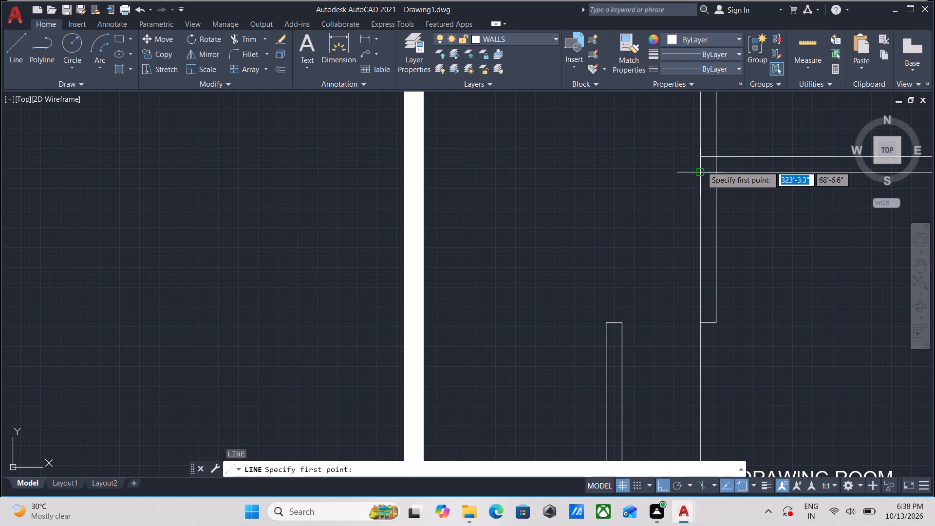
pyautogui.click(699, 174)
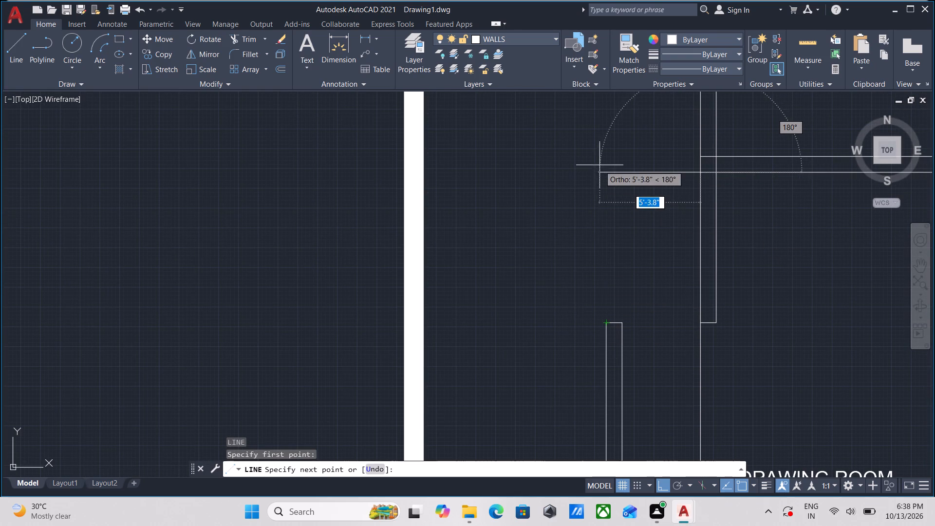
pyautogui.click(606, 176)
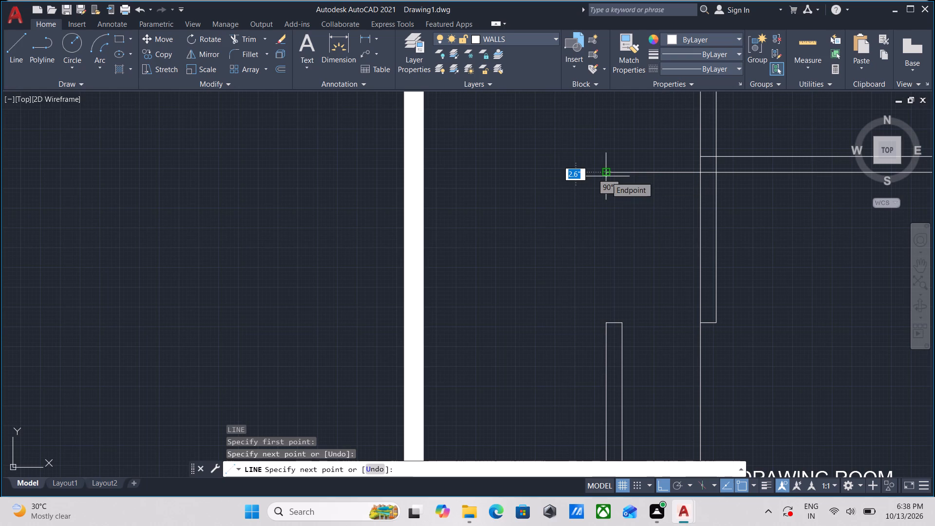
pyautogui.press('Escape')
# Trim the short cap line closing the north end of the drawing room's west wall.
pyautogui.moveTo(637, 206); pyautogui.dragTo(637, 254, button='middle')
pyautogui.moveTo(636, 268); pyautogui.dragTo(643, 214, button='middle')
pyautogui.write('TR')
pyautogui.press('Return')
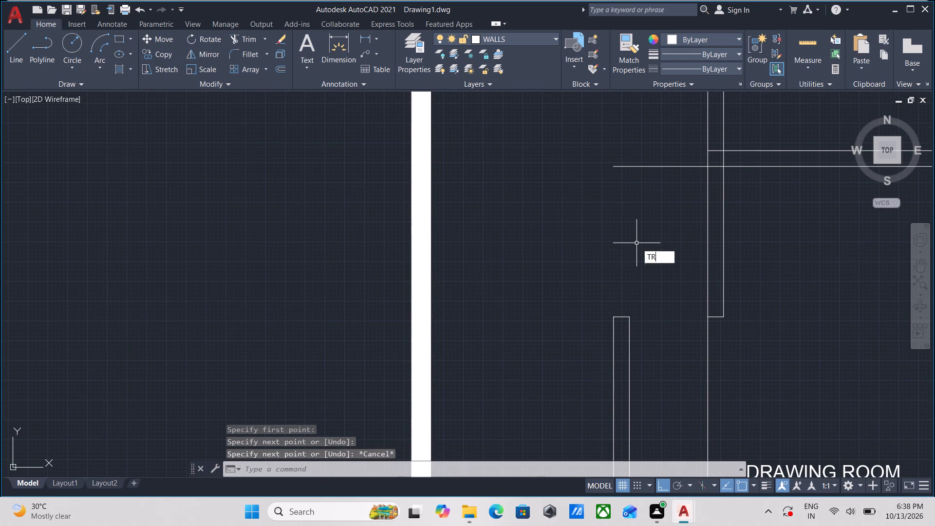
pyautogui.scroll(1, 631, 324)
pyautogui.click(614, 328)
pyautogui.click(612, 280)
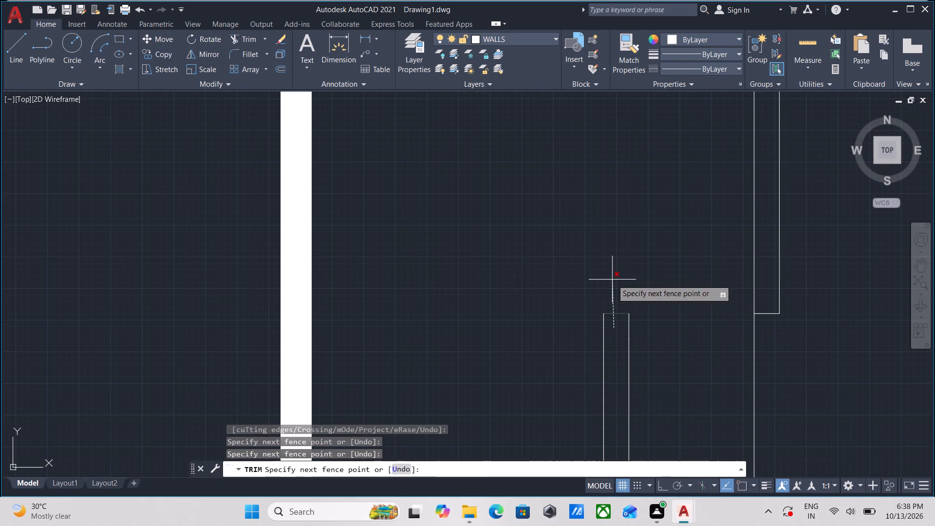
pyautogui.press('Escape')
# Extend both lines of the drawing room's west wall north to the new horizontal line.
pyautogui.write('EX')
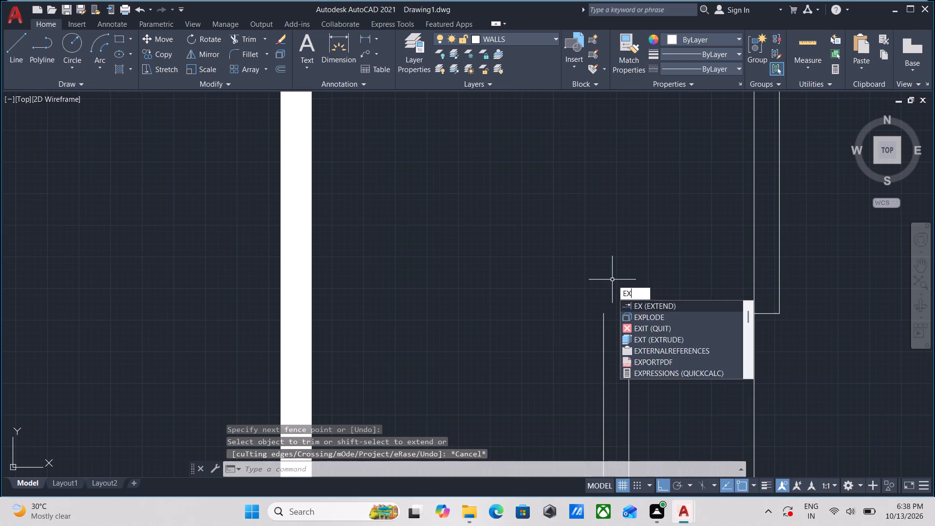
pyautogui.press('Return')
pyautogui.scroll(-1, 612, 280)
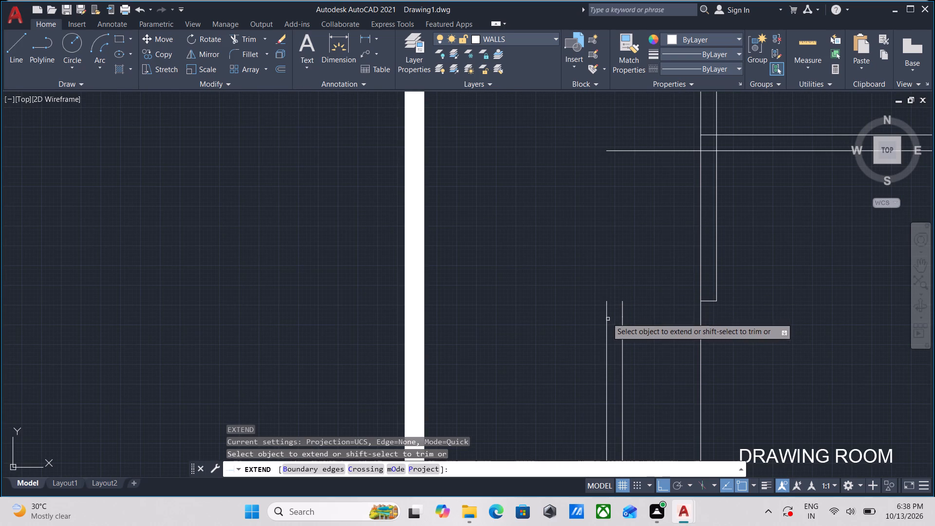
pyautogui.click(606, 314)
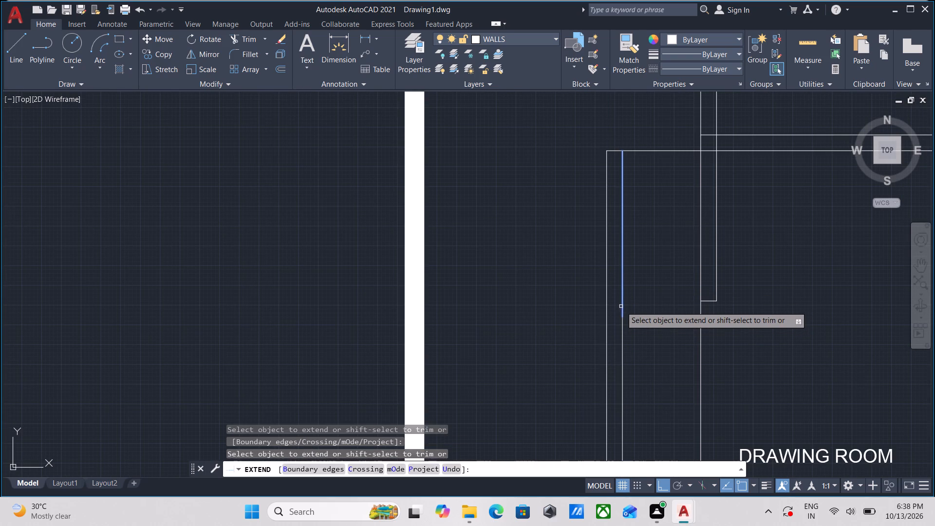
pyautogui.click(623, 307)
pyautogui.moveTo(631, 223); pyautogui.dragTo(608, 324, button='middle')
pyautogui.scroll(-1, 631, 223)
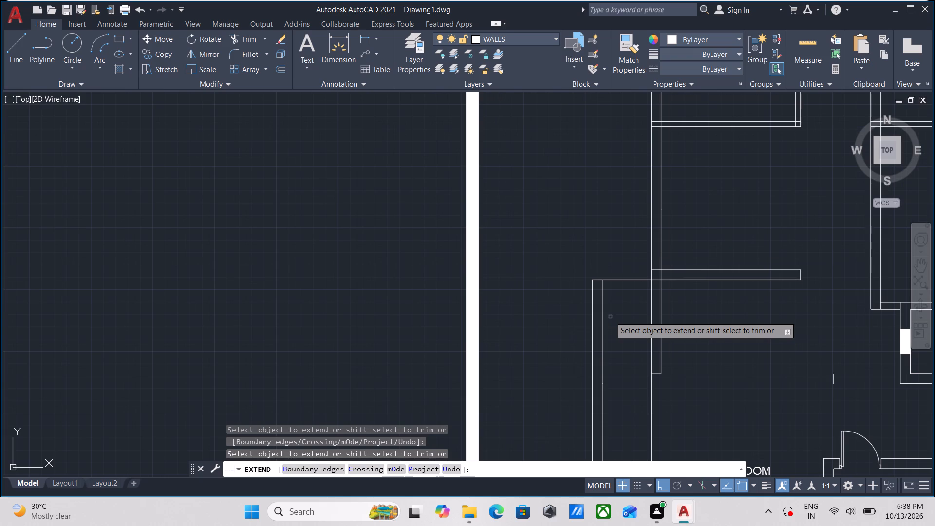
pyautogui.moveTo(613, 315); pyautogui.dragTo(599, 353, button='middle')
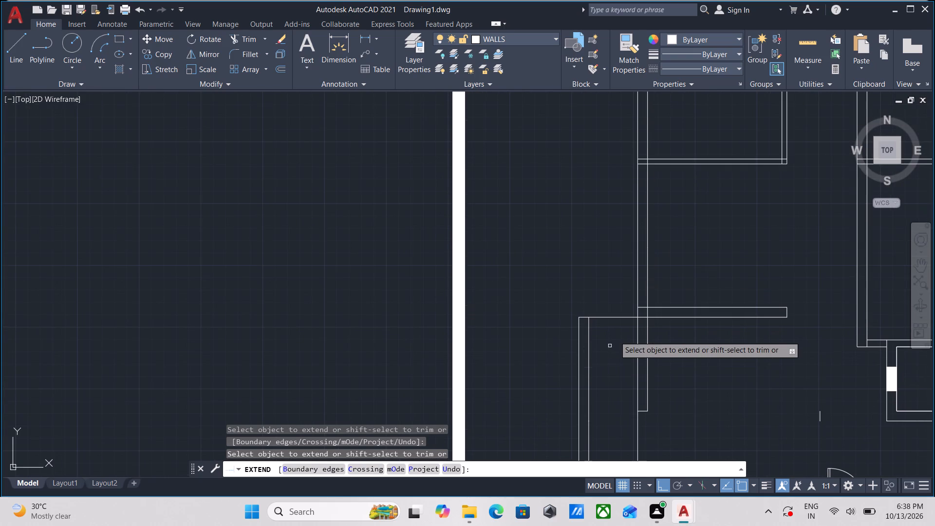
pyautogui.scroll(1, 599, 313)
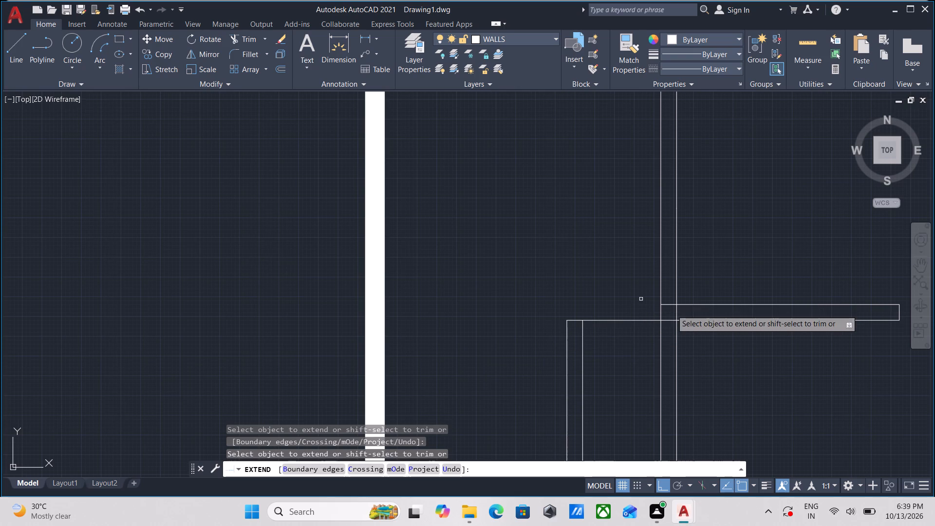
# Extend the partition's north edge west past the drawing room's west wall, and extend both lines of that wall north to it.
pyautogui.click(669, 305)
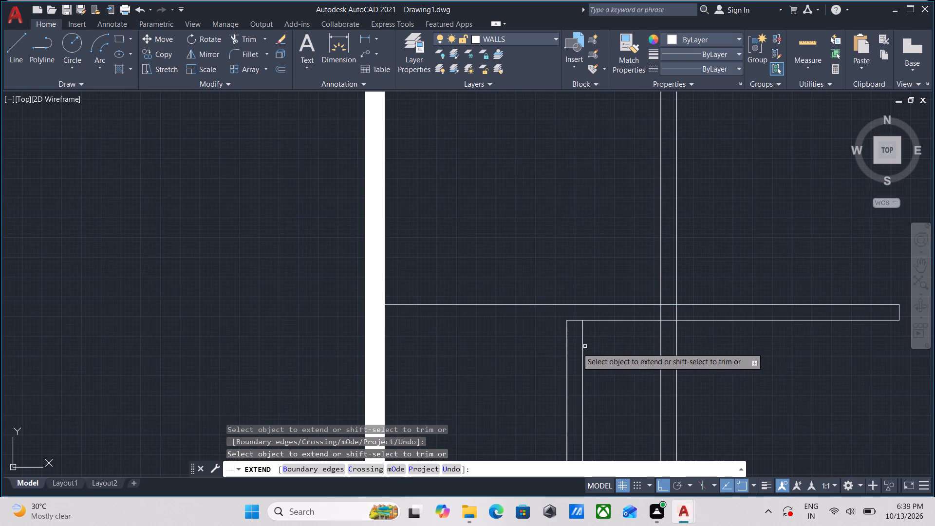
pyautogui.click(566, 341)
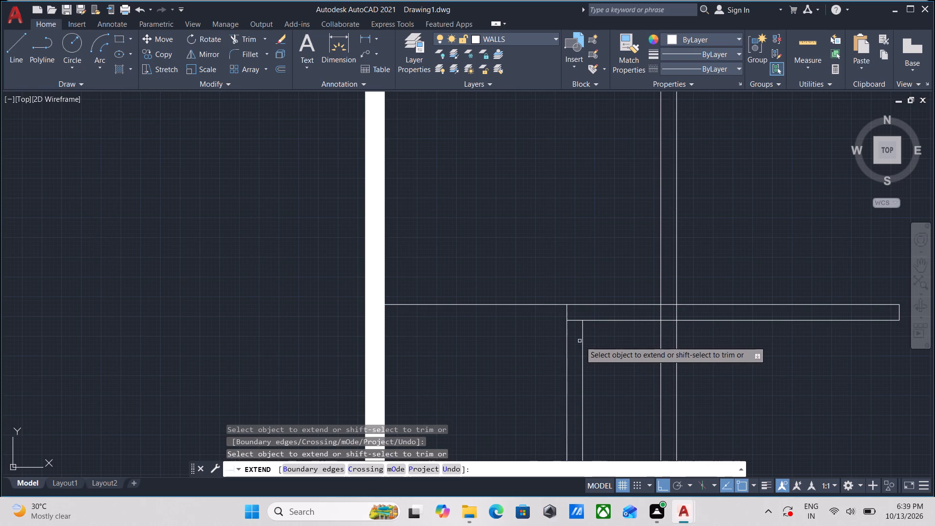
pyautogui.click(587, 338)
pyautogui.click(578, 341)
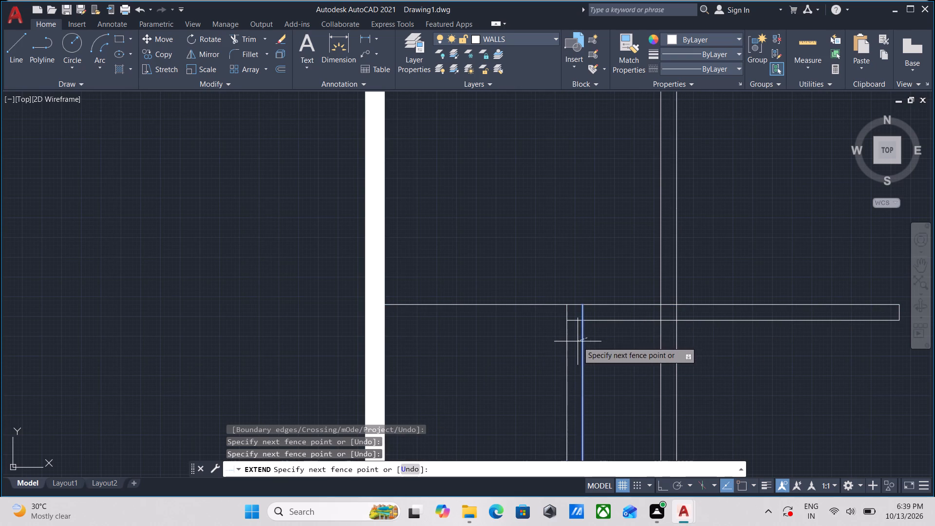
pyautogui.press('Escape')
# Trim the overshooting horizontal line and the crossing stubs to form a clean northwest corner of the drawing room walls.
pyautogui.moveTo(504, 339); pyautogui.dragTo(535, 340, button='middle')
pyautogui.write('TR')
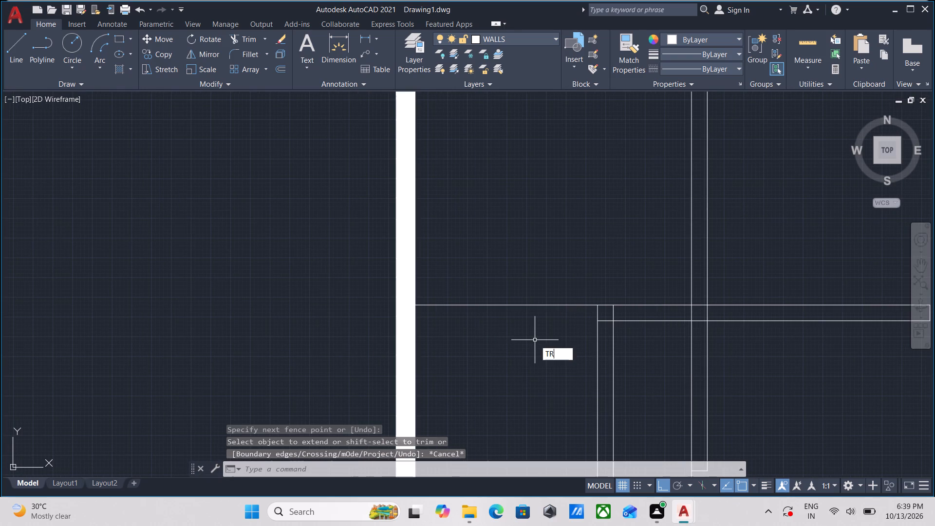
pyautogui.press('Return')
pyautogui.click(529, 330)
pyautogui.click(528, 262)
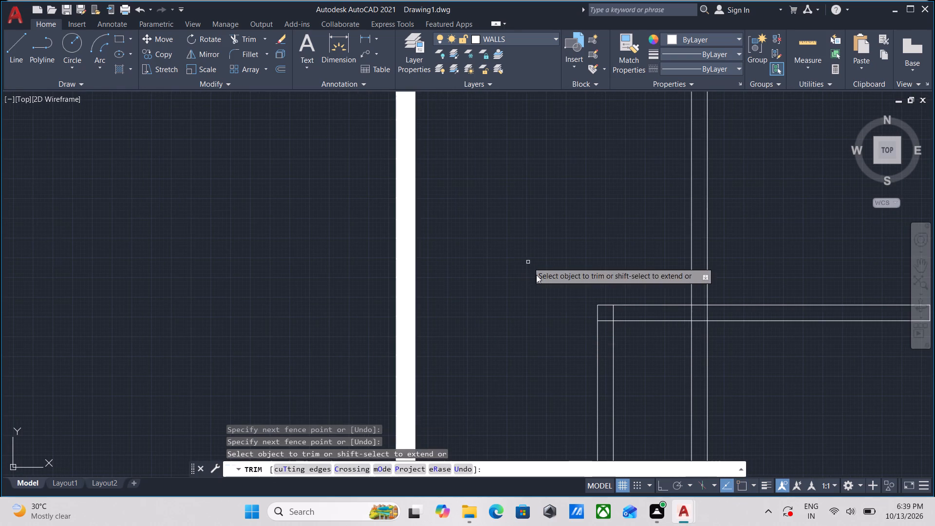
pyautogui.scroll(2, 589, 340)
pyautogui.click(619, 310)
pyautogui.click(624, 265)
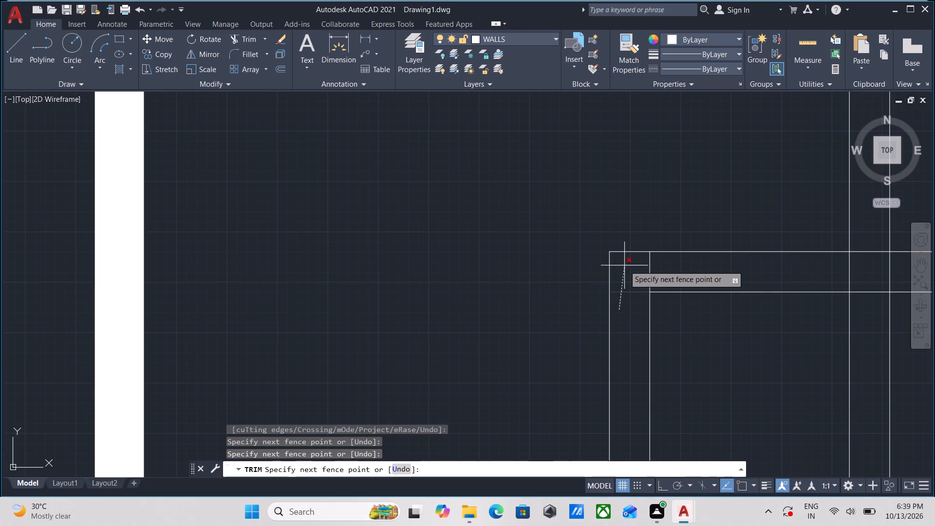
pyautogui.click(625, 278)
pyautogui.click(692, 269)
pyautogui.press('Escape')
# Trim both lines of the vertical wall where they run south of the partition into the drawing room.
pyautogui.scroll(-2, 694, 267)
pyautogui.moveTo(694, 267); pyautogui.dragTo(684, 269, button='middle')
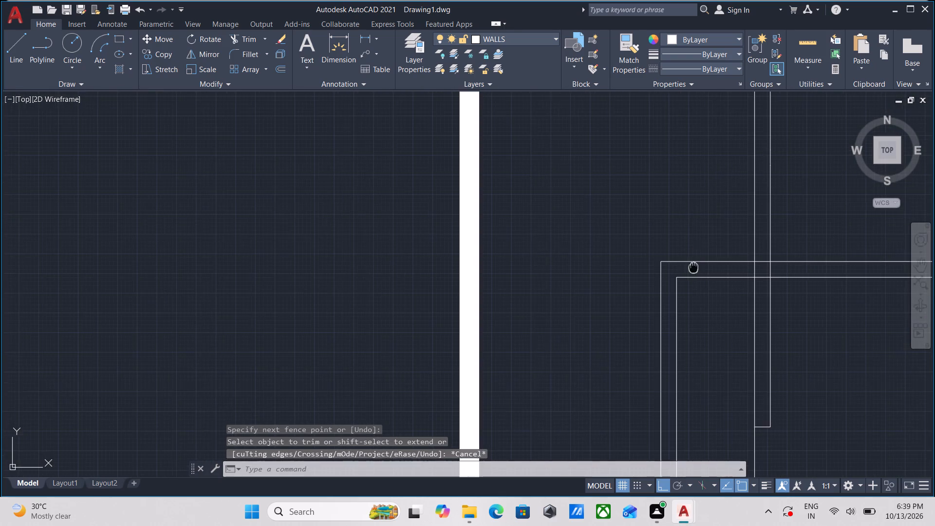
pyautogui.moveTo(684, 269); pyautogui.dragTo(596, 282, button='middle')
pyautogui.scroll(-2, 654, 285)
pyautogui.moveTo(685, 306); pyautogui.dragTo(685, 258, button='middle')
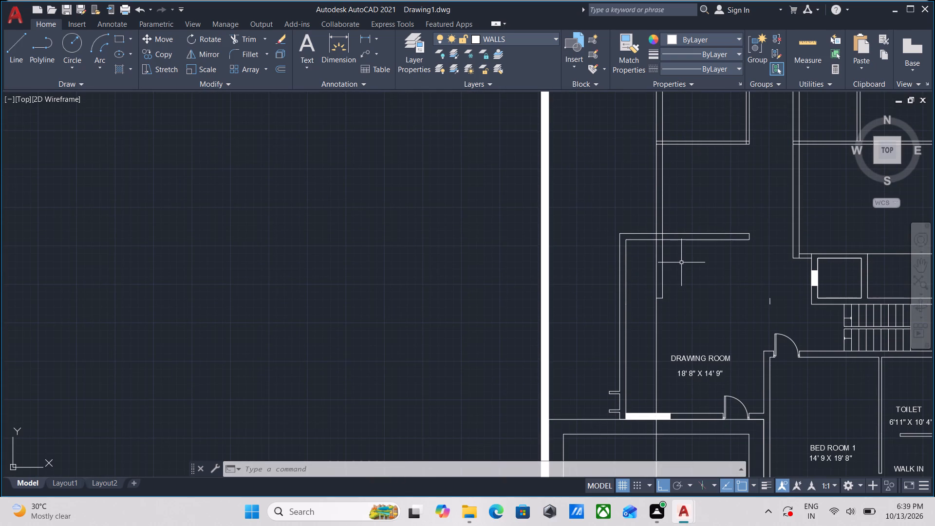
pyautogui.scroll(1, 681, 263)
pyautogui.moveTo(681, 263); pyautogui.dragTo(688, 267, button='middle')
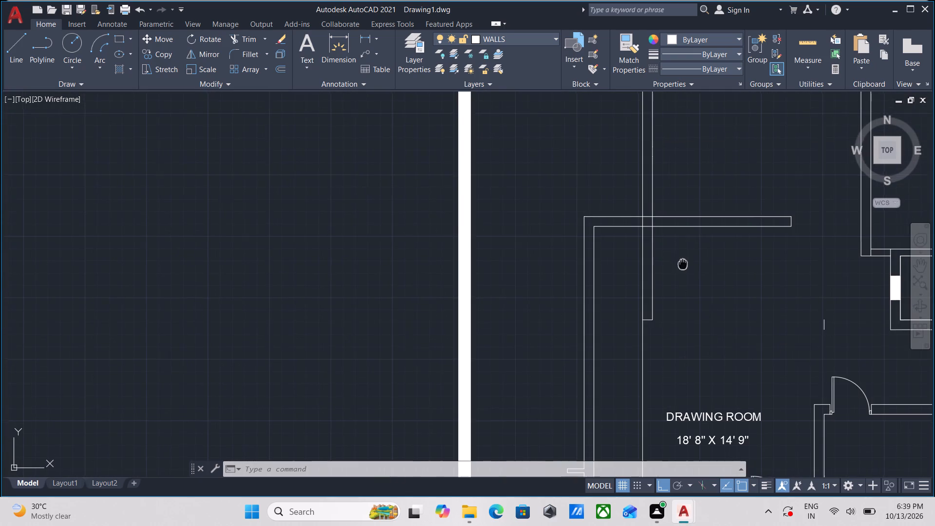
pyautogui.moveTo(688, 267); pyautogui.dragTo(708, 310, button='middle')
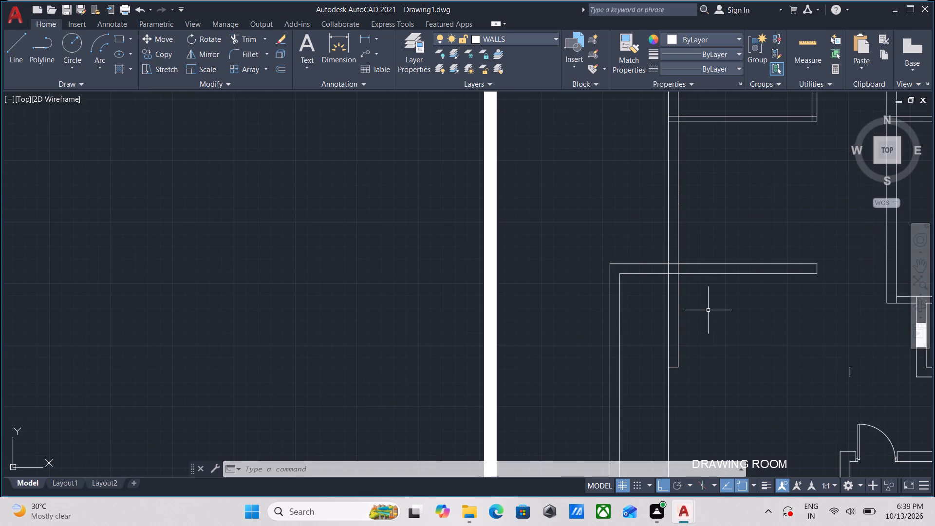
pyautogui.write('TR')
pyautogui.press('Return')
pyautogui.click(708, 310)
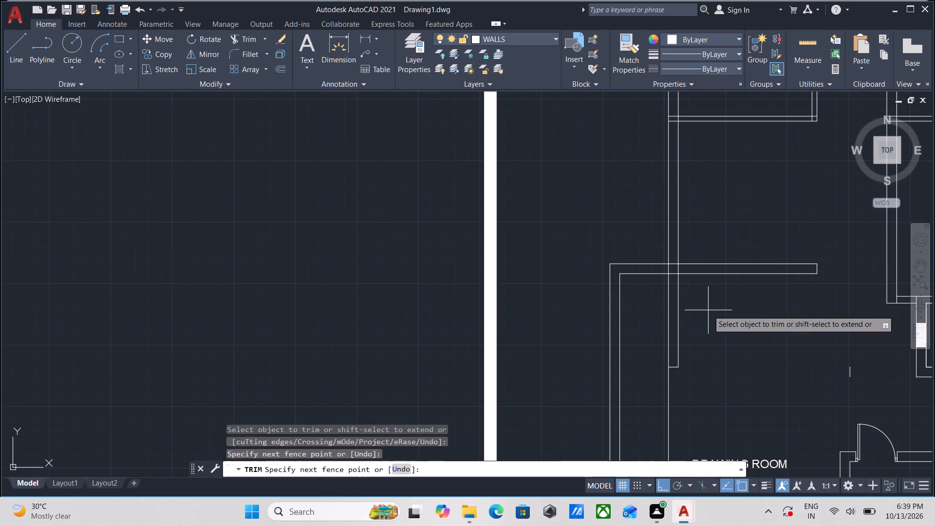
pyautogui.click(648, 322)
pyautogui.scroll(-2, 688, 380)
pyautogui.moveTo(688, 374); pyautogui.dragTo(687, 360, button='middle')
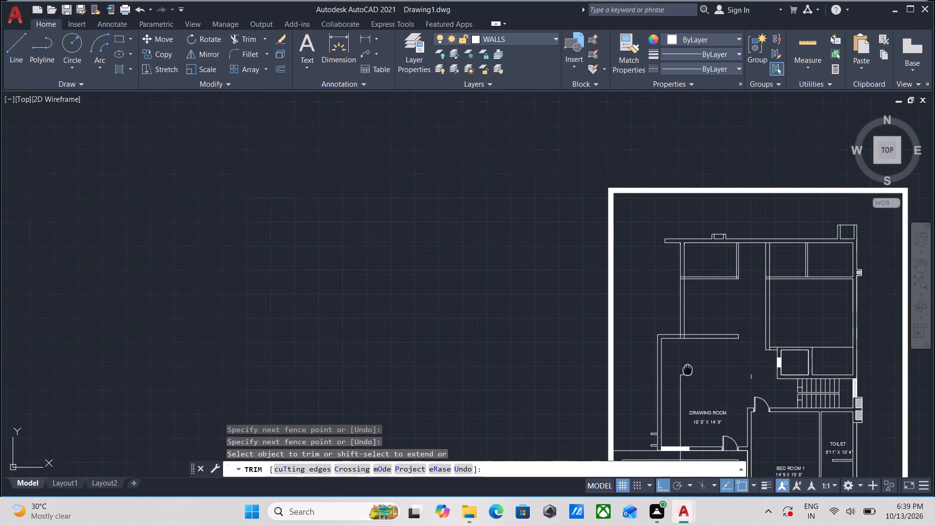
pyautogui.moveTo(687, 360); pyautogui.dragTo(681, 289, button='middle')
pyautogui.press('Escape')
# Erase the leftover vertical line through the drawing room and portico together with its short end cap.
pyautogui.click(679, 273)
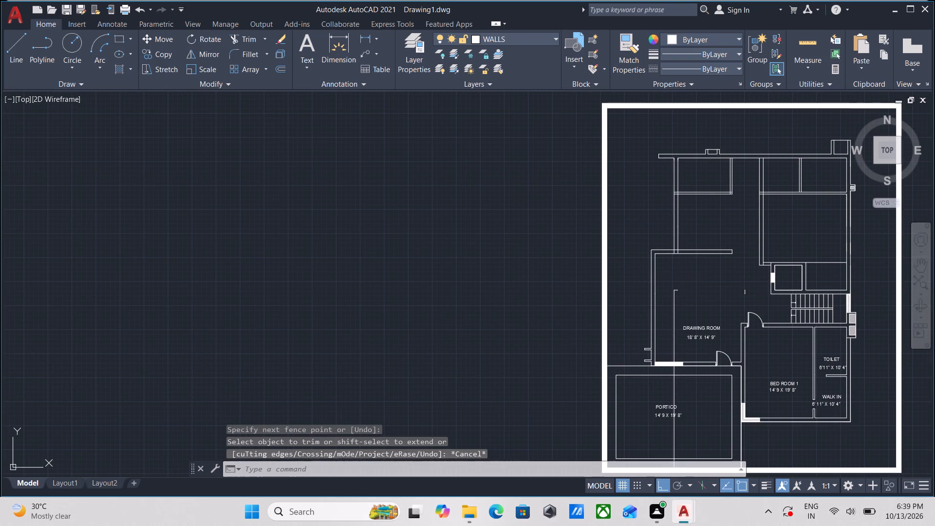
pyautogui.click(673, 352)
pyautogui.rightClick(673, 352)
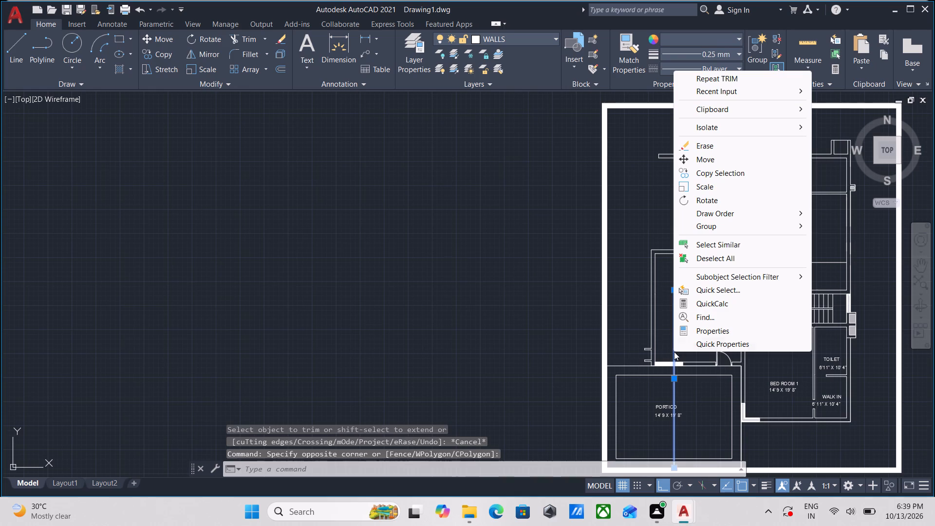
pyautogui.click(733, 146)
# Erase the DRAWING ROOM label and its 18' 8" X 14' 9" dimension text.
pyautogui.scroll(2, 706, 355)
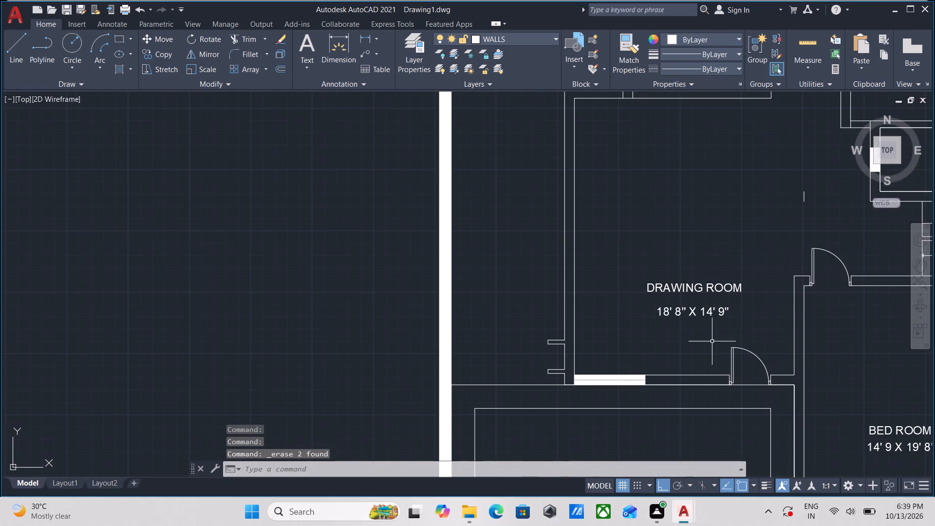
pyautogui.click(714, 338)
pyautogui.click(652, 242)
pyautogui.rightClick(652, 242)
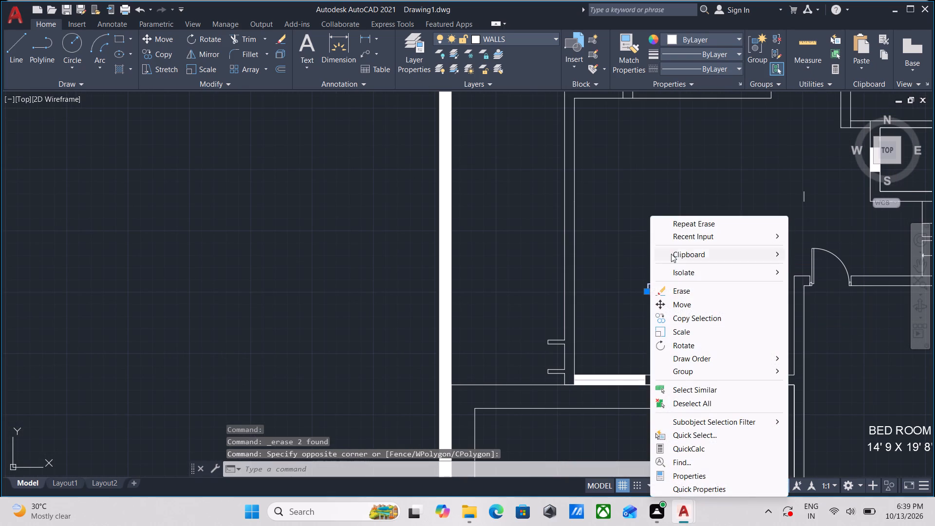
pyautogui.click(676, 293)
# Erase the stray short vertical line in the open area east of the drawing room.
pyautogui.click(833, 195)
pyautogui.click(748, 205)
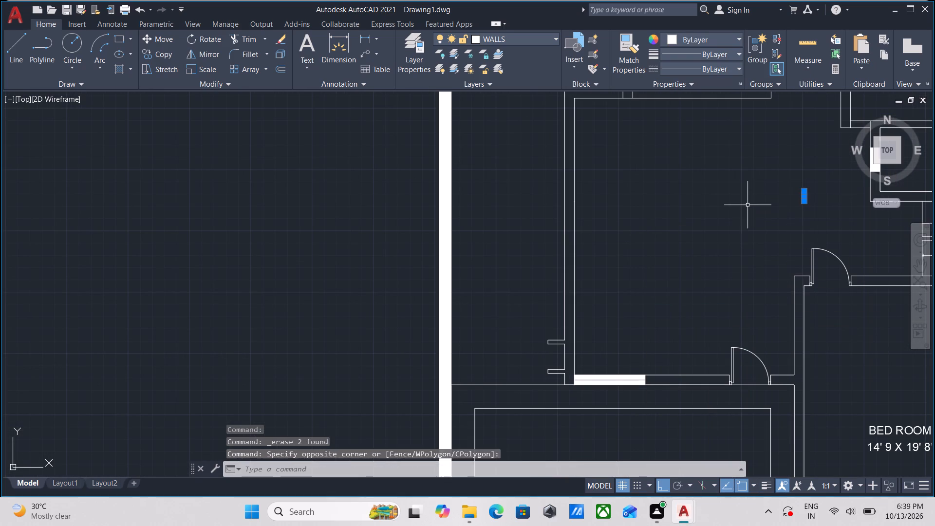
pyautogui.scroll(-1, 748, 205)
pyautogui.moveTo(748, 205); pyautogui.dragTo(675, 315, button='middle')
pyautogui.rightClick(673, 315)
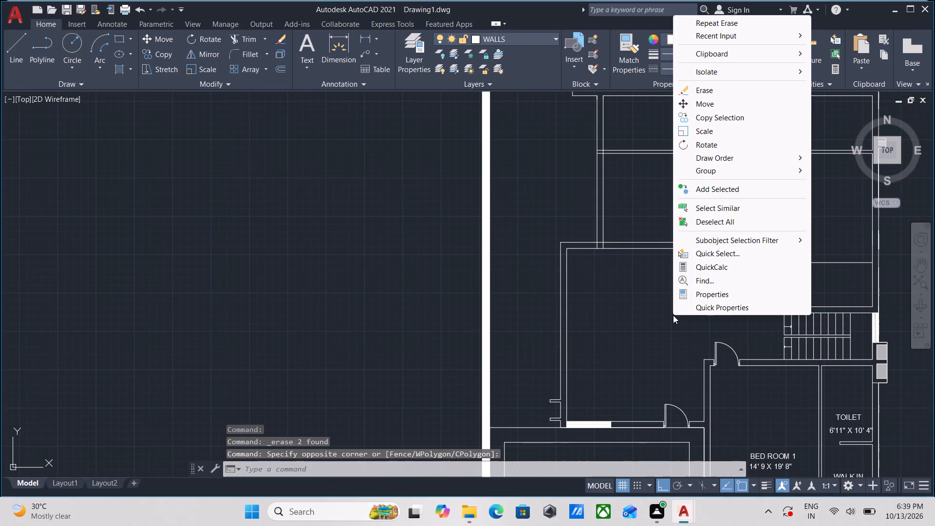
pyautogui.click(686, 91)
# Join the two collinear segments of the partition's south edge into one line.
pyautogui.scroll(1, 598, 288)
pyautogui.moveTo(589, 273); pyautogui.dragTo(601, 304, button='middle')
pyautogui.moveTo(607, 281); pyautogui.dragTo(607, 326, button='middle')
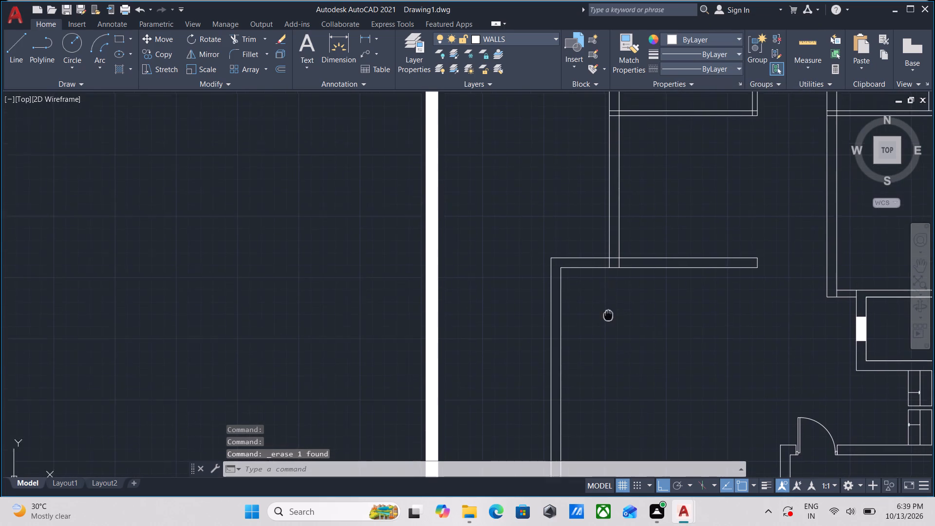
pyautogui.moveTo(607, 326); pyautogui.dragTo(607, 327, button='middle')
pyautogui.scroll(-1, 584, 300)
pyautogui.moveTo(584, 300); pyautogui.dragTo(595, 327, button='middle')
pyautogui.scroll(2, 595, 327)
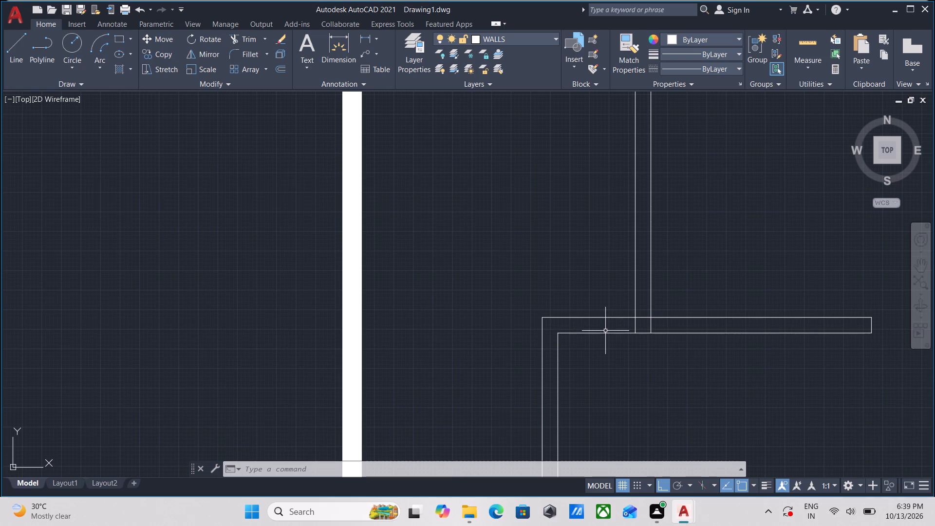
pyautogui.scroll(1, 683, 343)
pyautogui.scroll(-1, 672, 352)
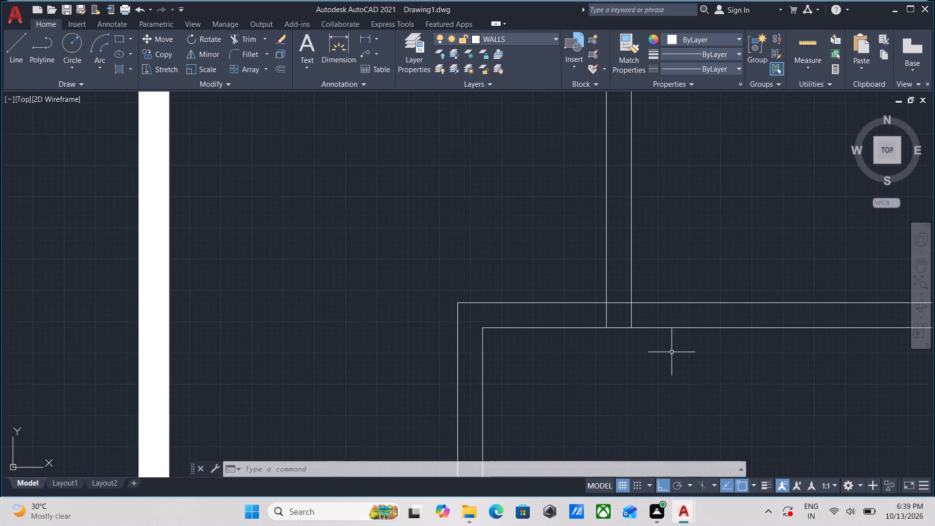
pyautogui.click(703, 351)
pyautogui.click(692, 334)
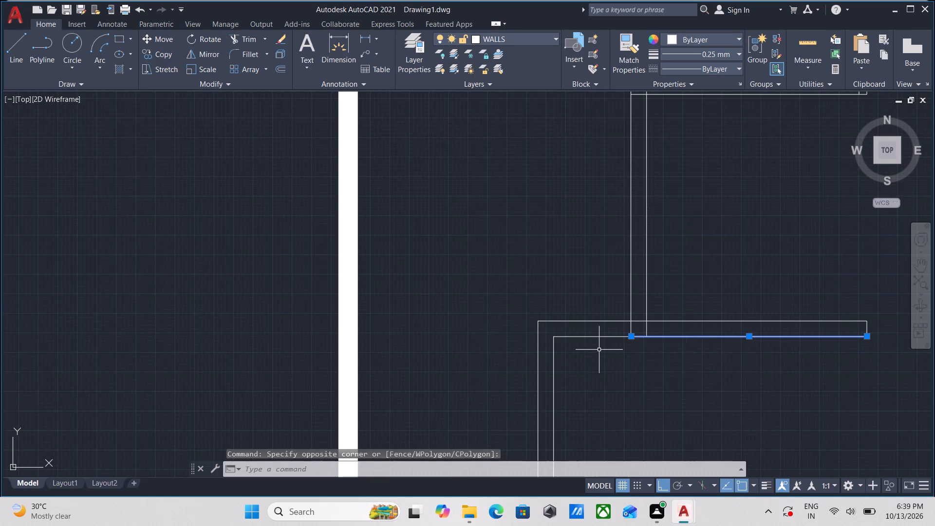
pyautogui.scroll(1, 597, 350)
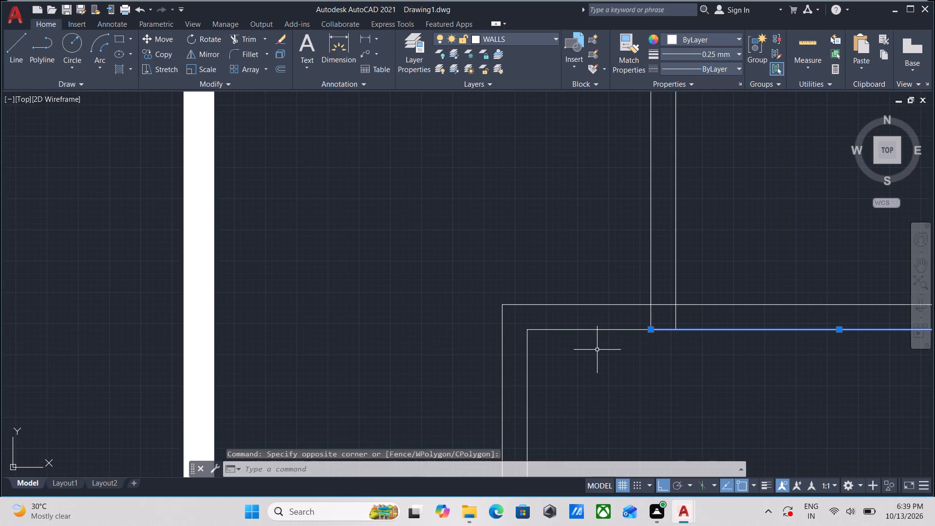
pyautogui.scroll(1, 600, 349)
pyautogui.click(600, 347)
pyautogui.click(552, 288)
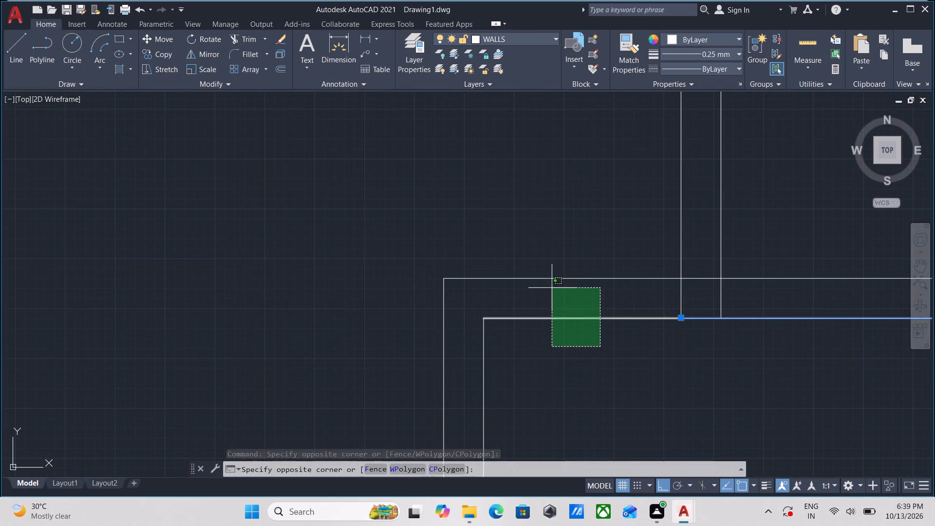
pyautogui.write('JOIN')
pyautogui.press('Return')
pyautogui.moveTo(621, 321); pyautogui.dragTo(534, 287, button='middle')
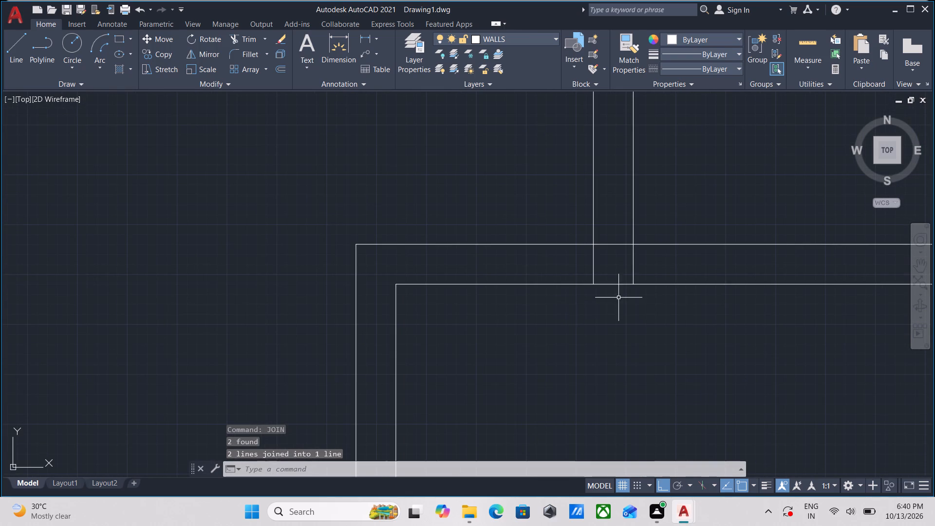
# Offset the joined south edge of the partition 13'5" south into the drawing room.
pyautogui.click(682, 299)
pyautogui.click(657, 266)
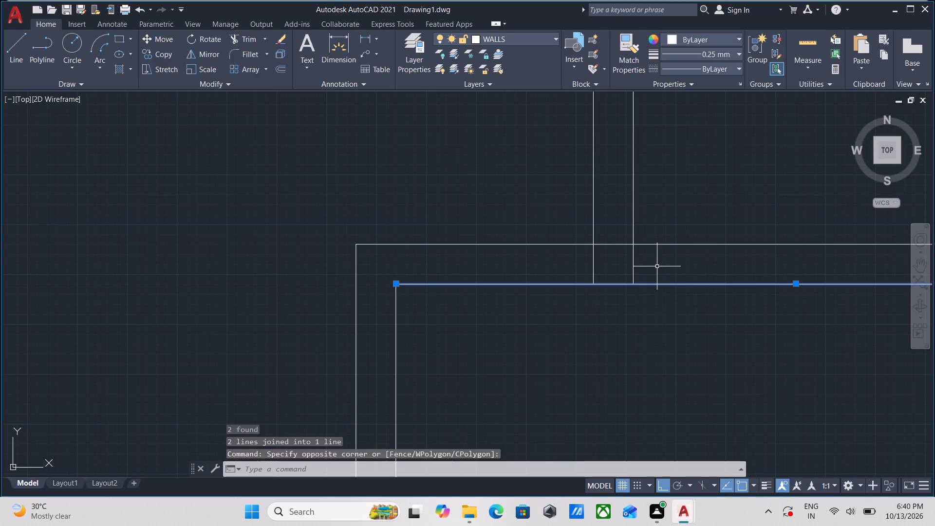
pyautogui.press('o')
pyautogui.press('Return')
pyautogui.click(692, 281)
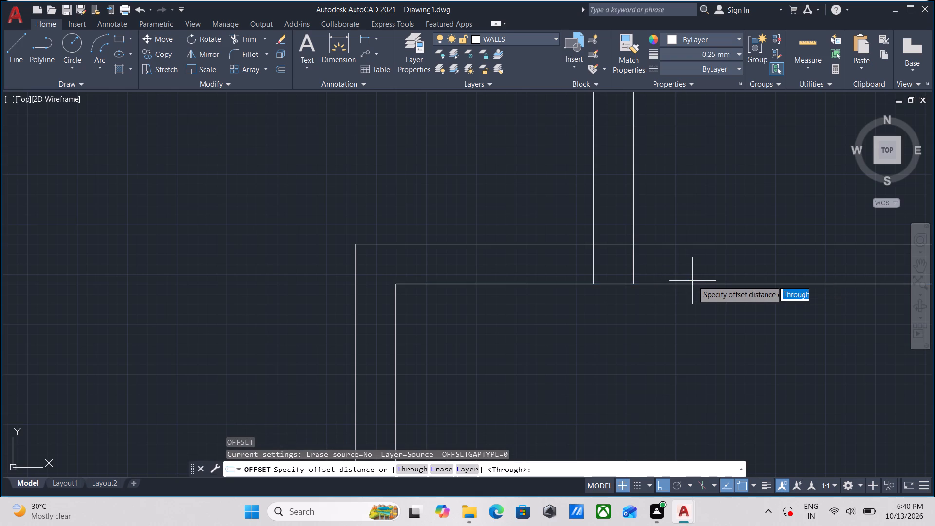
pyautogui.click(692, 348)
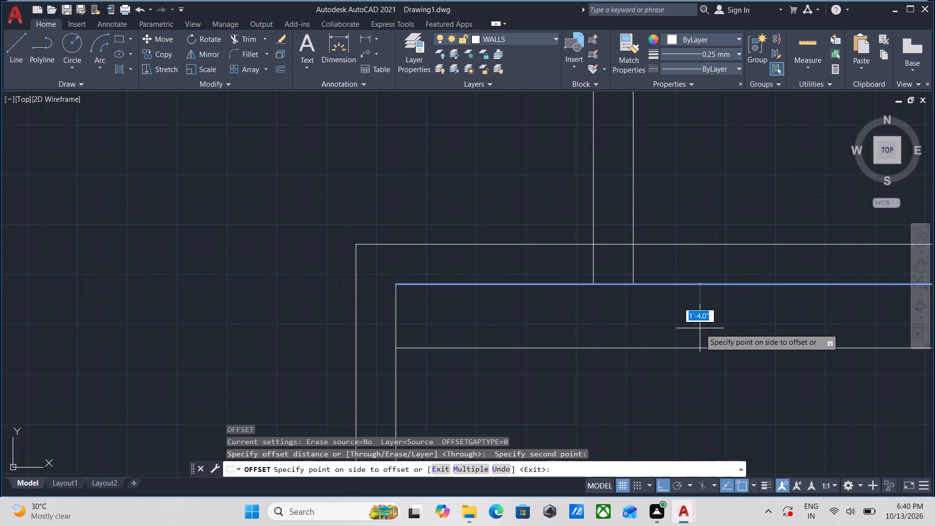
pyautogui.write("13'5")
pyautogui.press('Return')
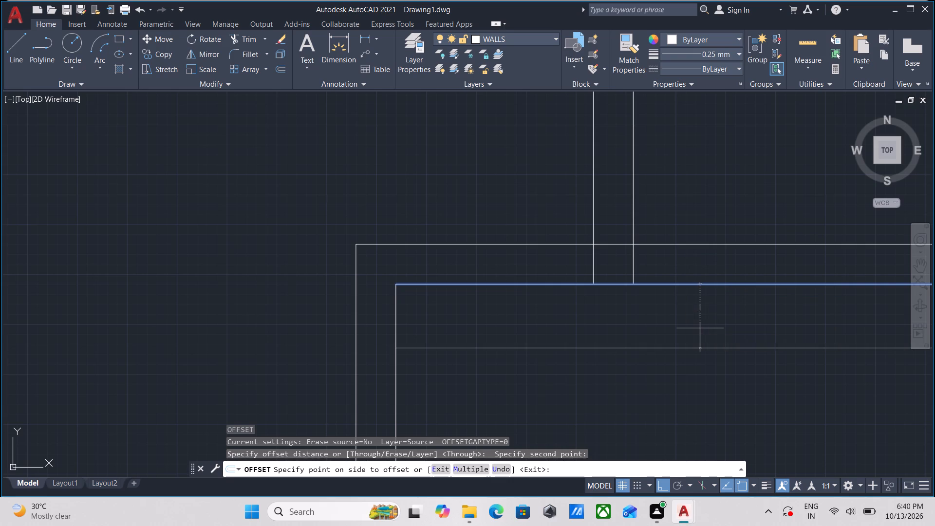
# Offset the new horizontal line in the drawing room 5" south to form a wall.
pyautogui.scroll(-3, 700, 328)
pyautogui.moveTo(700, 328); pyautogui.dragTo(707, 215, button='middle')
pyautogui.moveTo(722, 326); pyautogui.dragTo(722, 317, button='middle')
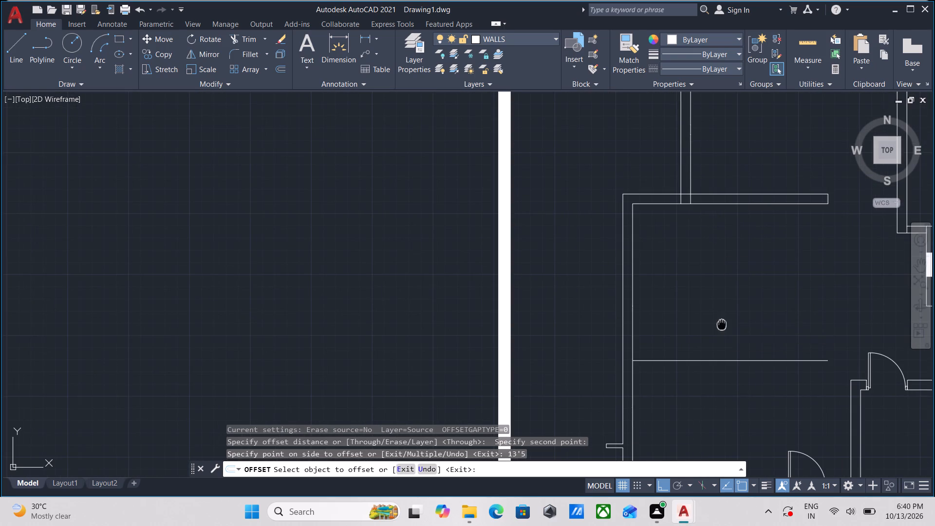
pyautogui.moveTo(722, 317); pyautogui.dragTo(722, 315, button='middle')
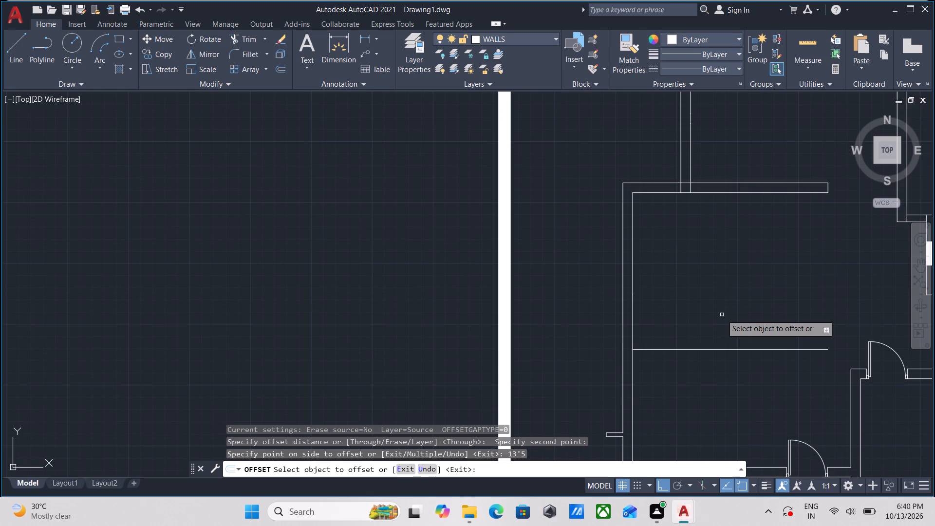
pyautogui.click(704, 349)
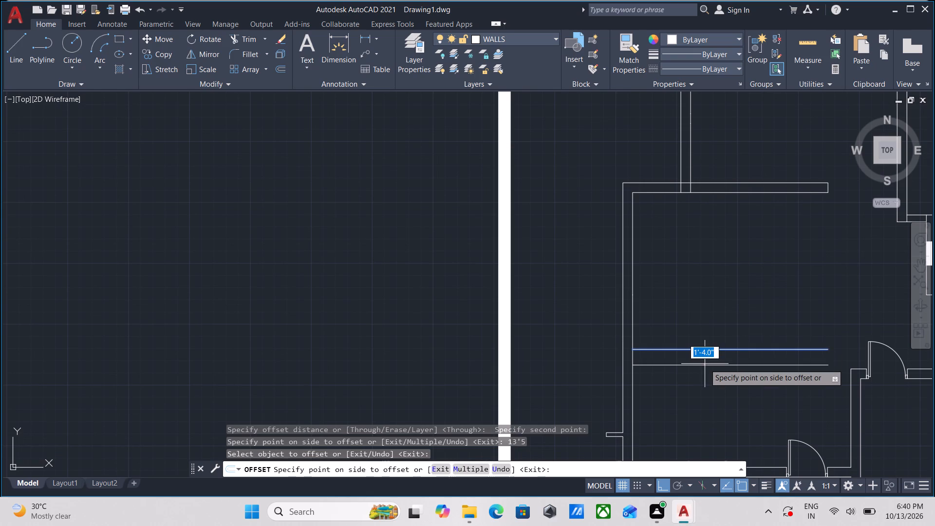
pyautogui.press('5')
pyautogui.press('Return')
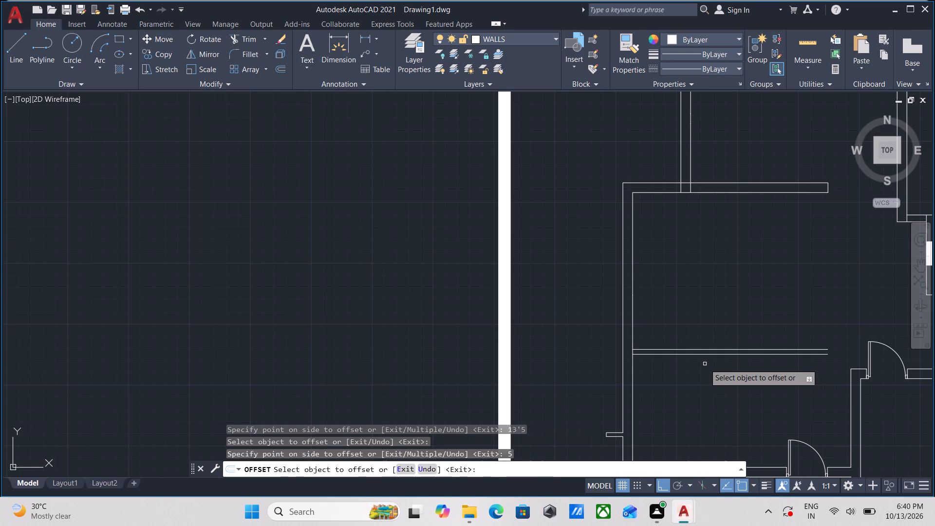
pyautogui.moveTo(701, 381); pyautogui.dragTo(734, 347, button='middle')
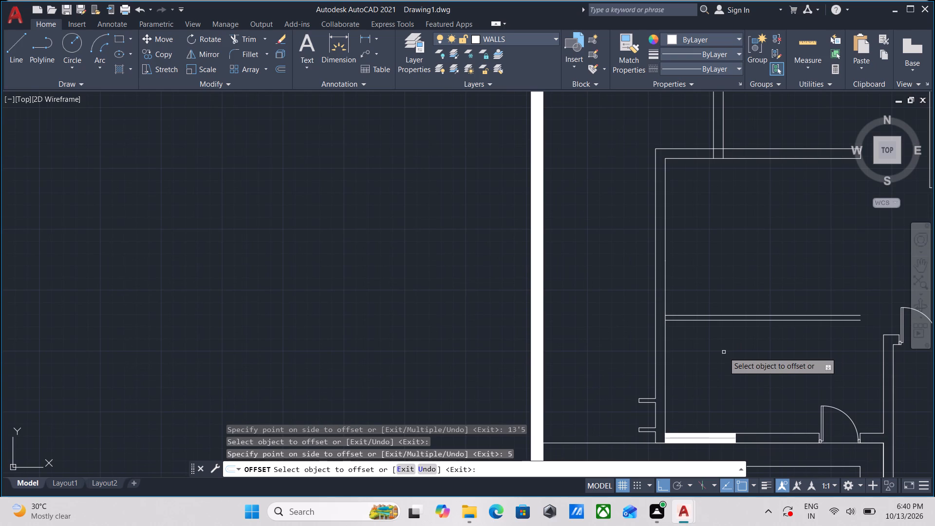
pyautogui.scroll(1, 681, 325)
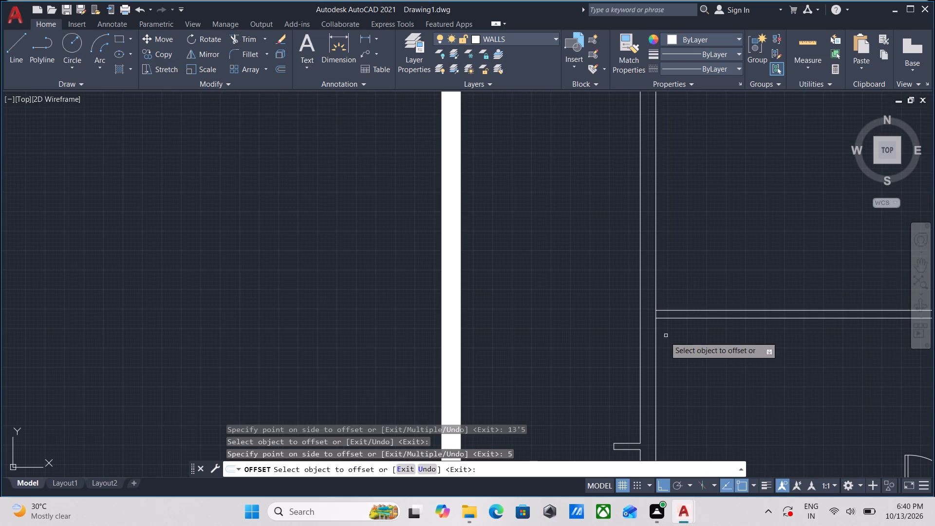
# Trim the west wall's inner line between the two edges of the new horizontal wall.
pyautogui.press('Escape')
pyautogui.press('t')
pyautogui.press('r')
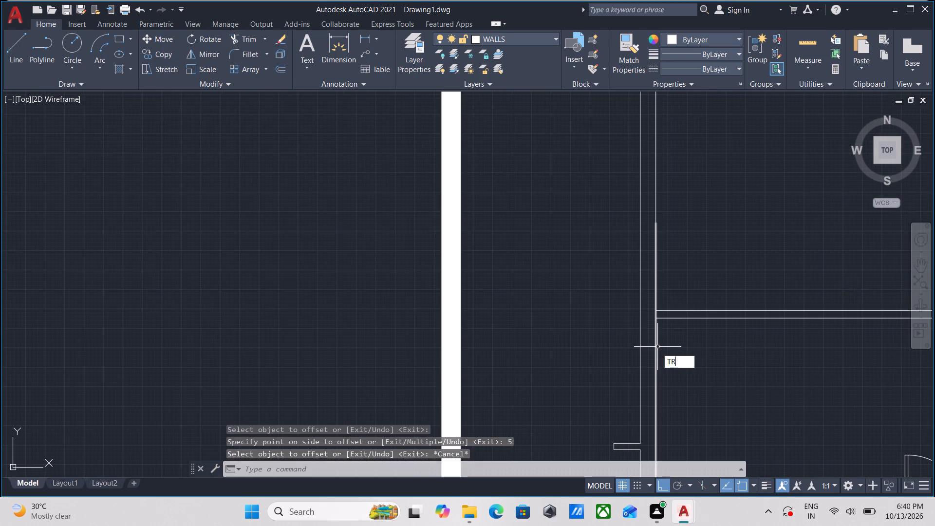
pyautogui.press('Return')
pyautogui.scroll(3, 649, 334)
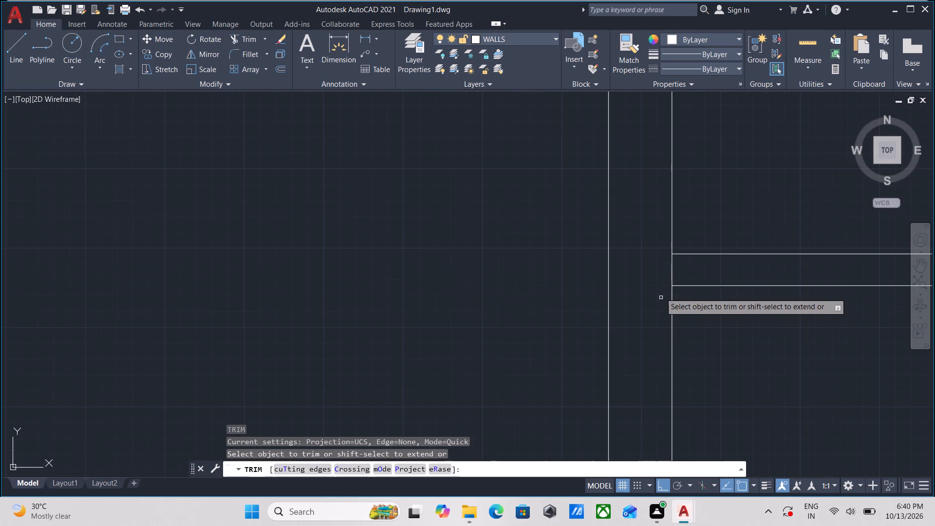
pyautogui.click(660, 273)
pyautogui.click(709, 269)
pyautogui.press('Escape')
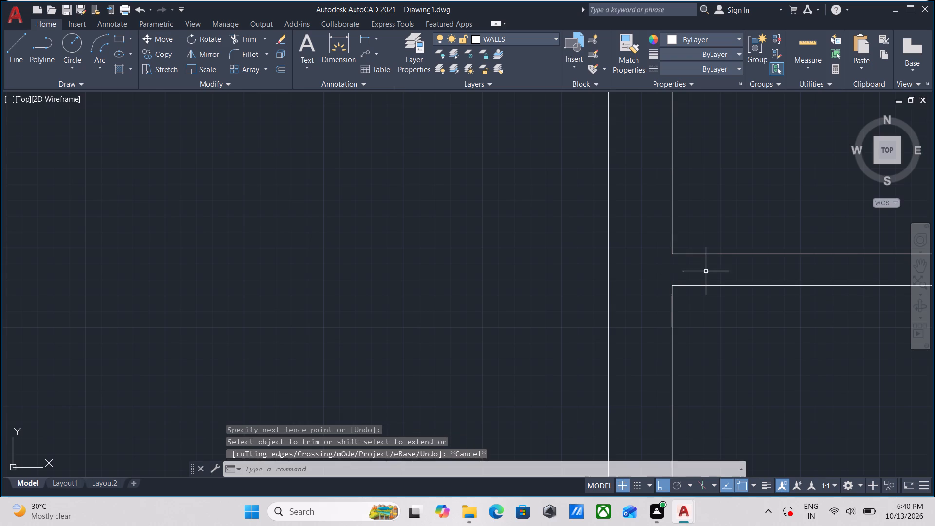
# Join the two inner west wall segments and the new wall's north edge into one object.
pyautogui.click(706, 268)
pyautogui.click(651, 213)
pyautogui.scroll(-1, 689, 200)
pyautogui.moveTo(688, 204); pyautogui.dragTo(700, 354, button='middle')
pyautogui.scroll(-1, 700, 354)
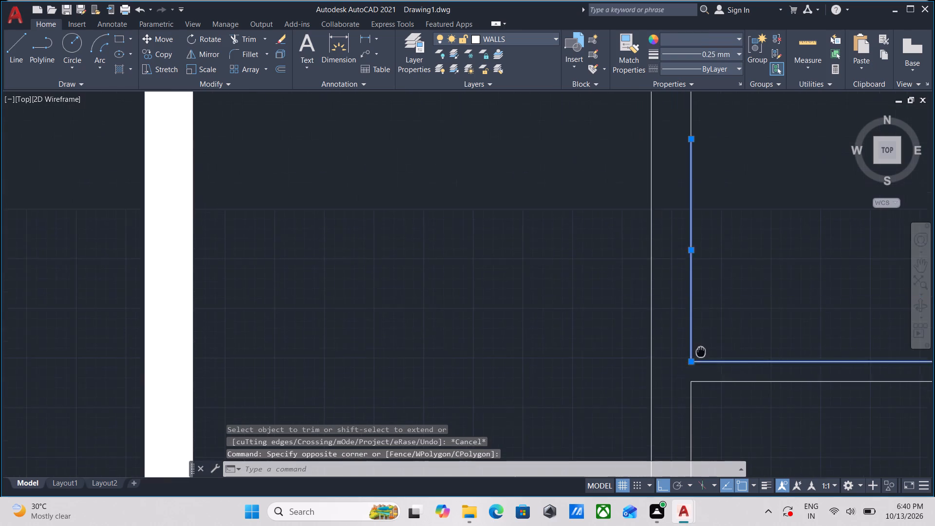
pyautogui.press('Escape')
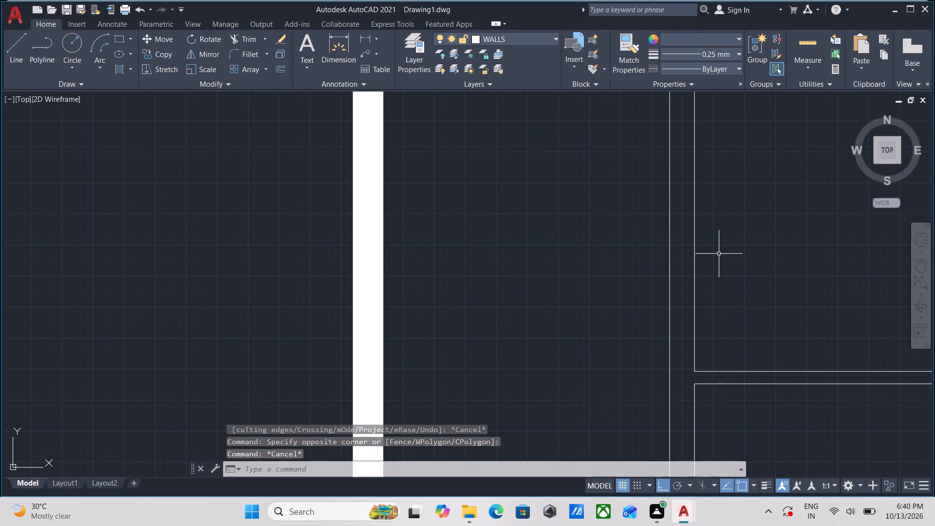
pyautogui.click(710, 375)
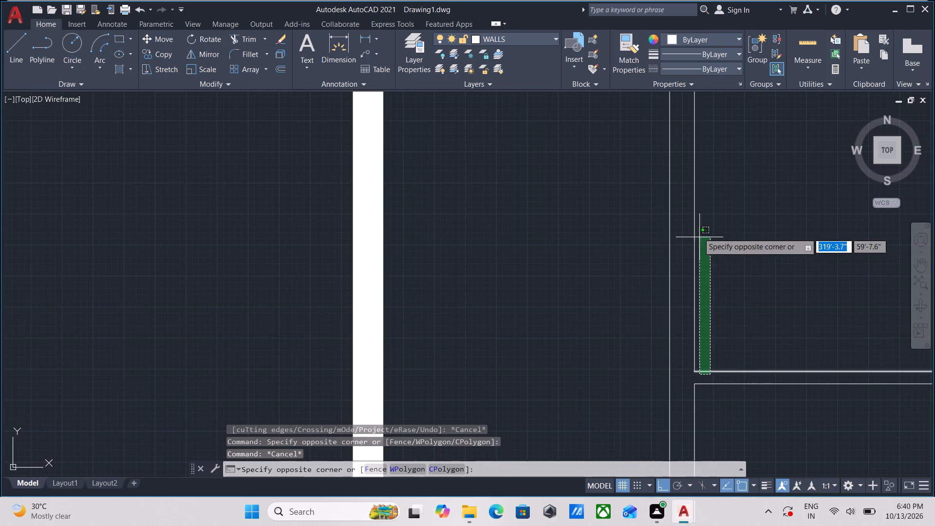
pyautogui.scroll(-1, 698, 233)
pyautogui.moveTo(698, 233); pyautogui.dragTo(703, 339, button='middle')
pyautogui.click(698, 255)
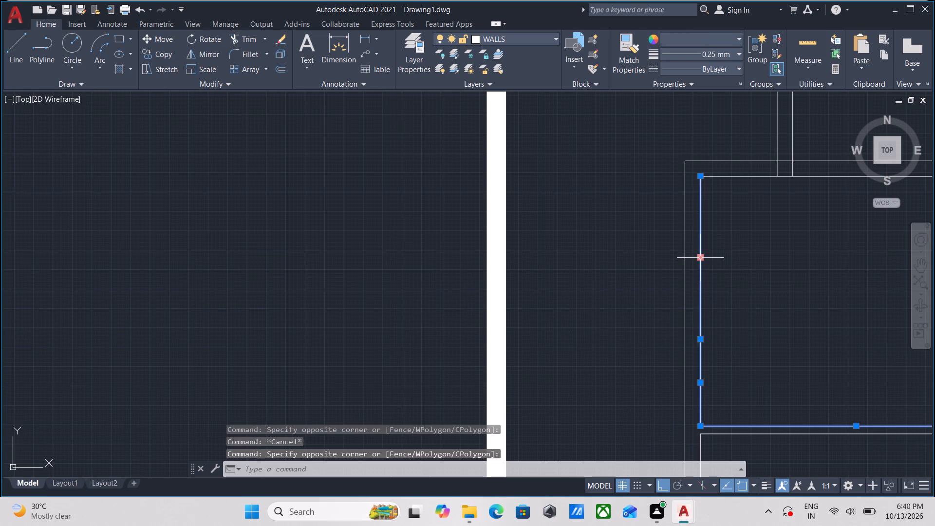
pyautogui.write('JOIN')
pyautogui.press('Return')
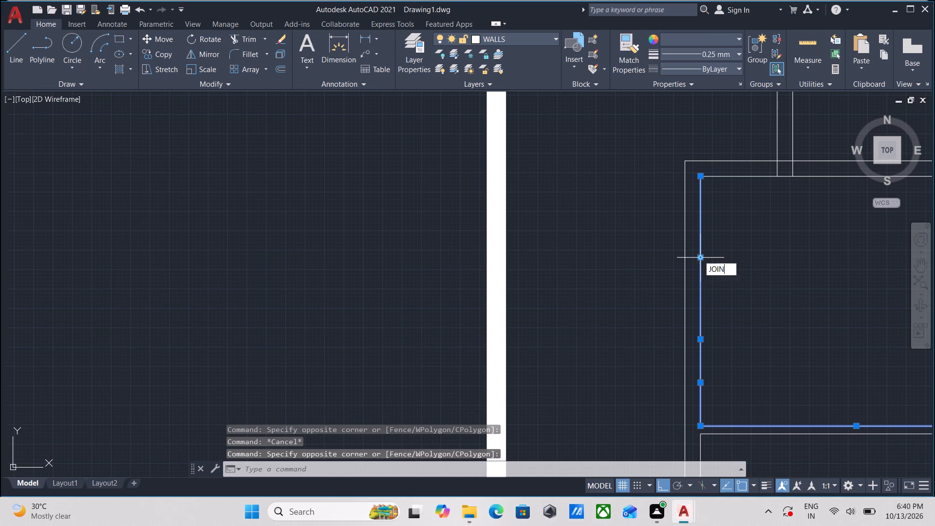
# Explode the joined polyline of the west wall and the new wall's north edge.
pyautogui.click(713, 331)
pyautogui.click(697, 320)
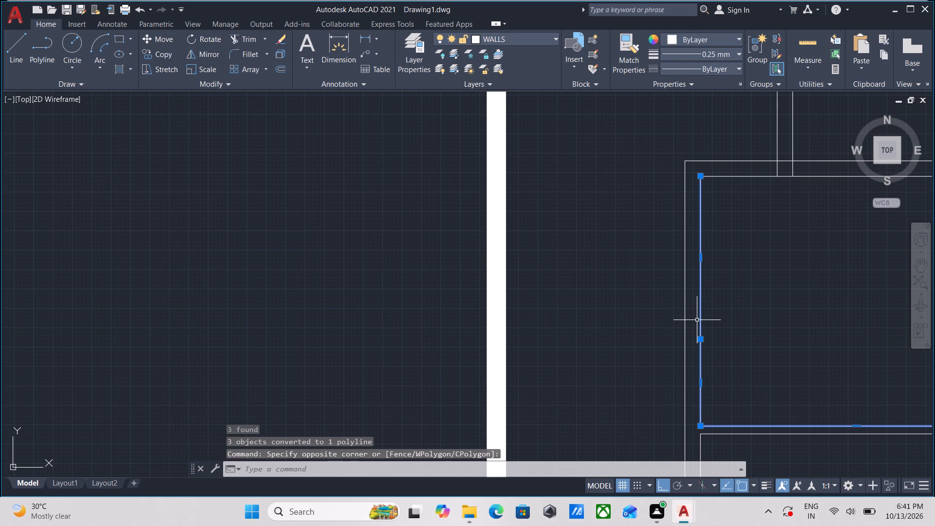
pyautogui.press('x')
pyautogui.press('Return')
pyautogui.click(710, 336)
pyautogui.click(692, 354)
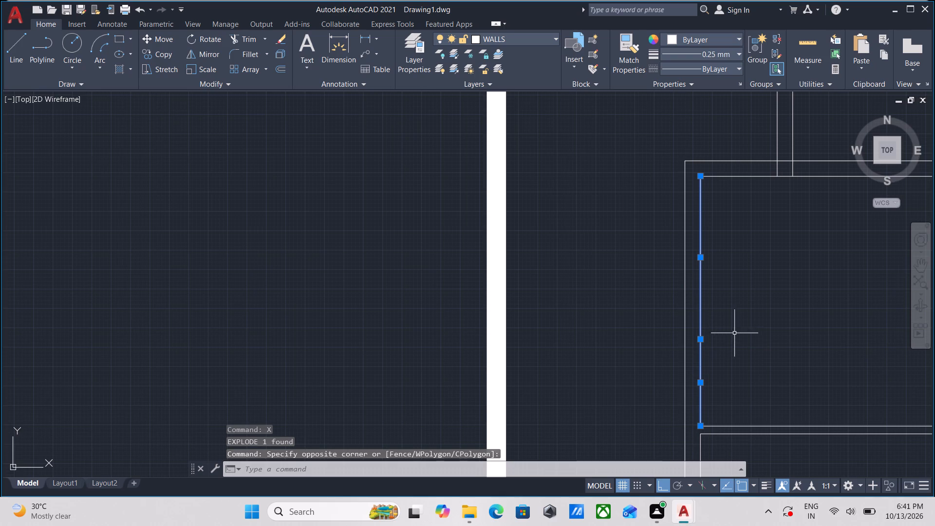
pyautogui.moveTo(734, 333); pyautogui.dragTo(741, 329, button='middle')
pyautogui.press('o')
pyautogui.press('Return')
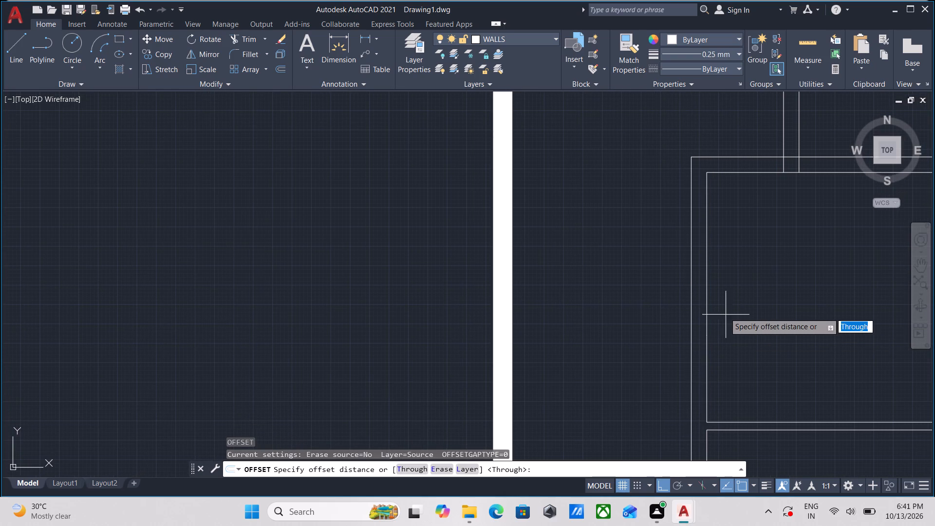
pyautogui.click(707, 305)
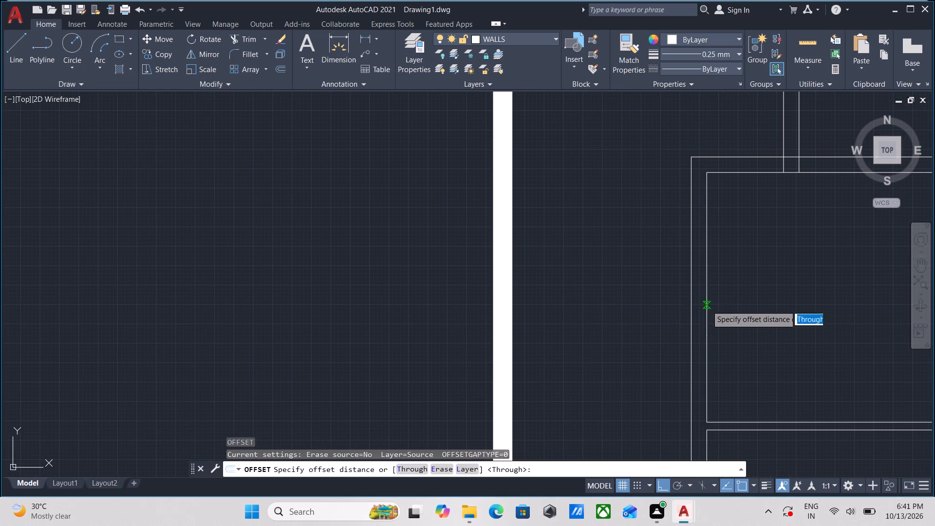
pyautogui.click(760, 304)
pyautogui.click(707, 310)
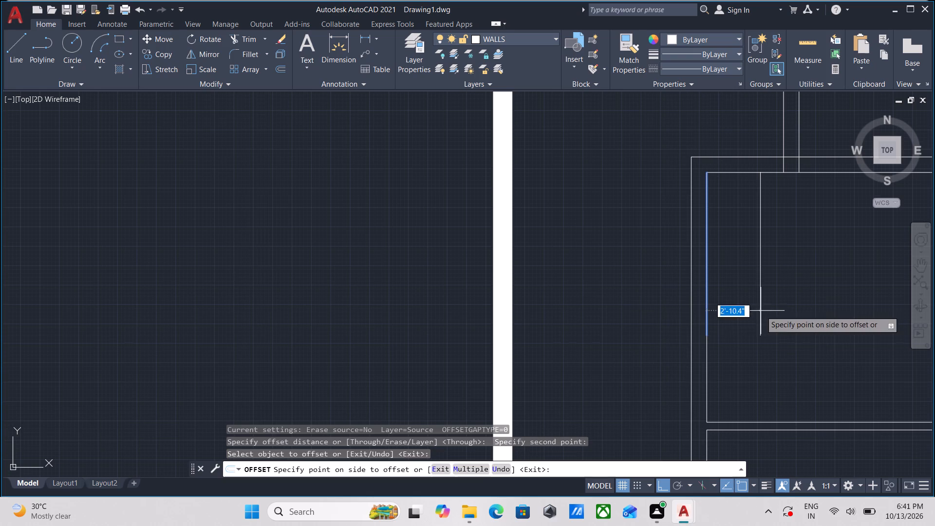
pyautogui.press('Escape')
# Erase the lower segment of the inner west wall line, just north of the new horizontal wall.
pyautogui.moveTo(738, 372); pyautogui.dragTo(757, 342, button='middle')
pyautogui.click(755, 343)
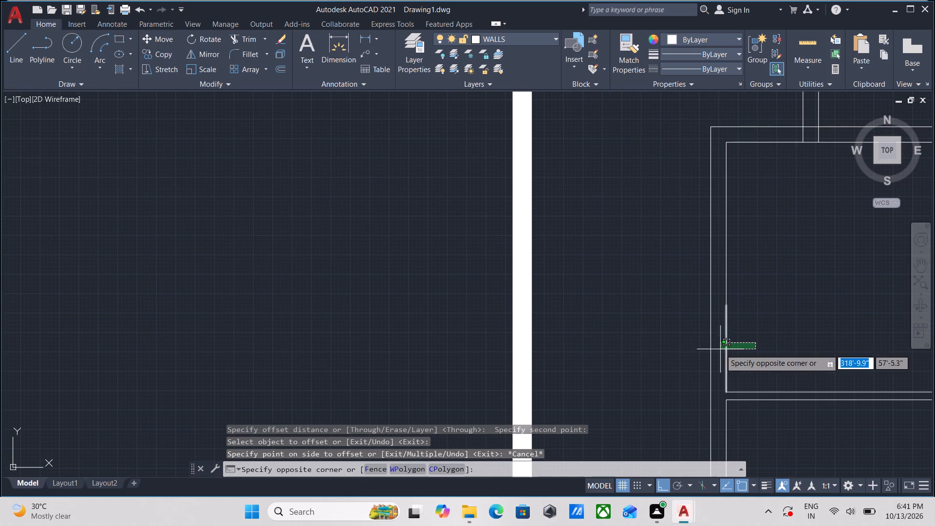
pyautogui.click(720, 349)
pyautogui.rightClick(737, 298)
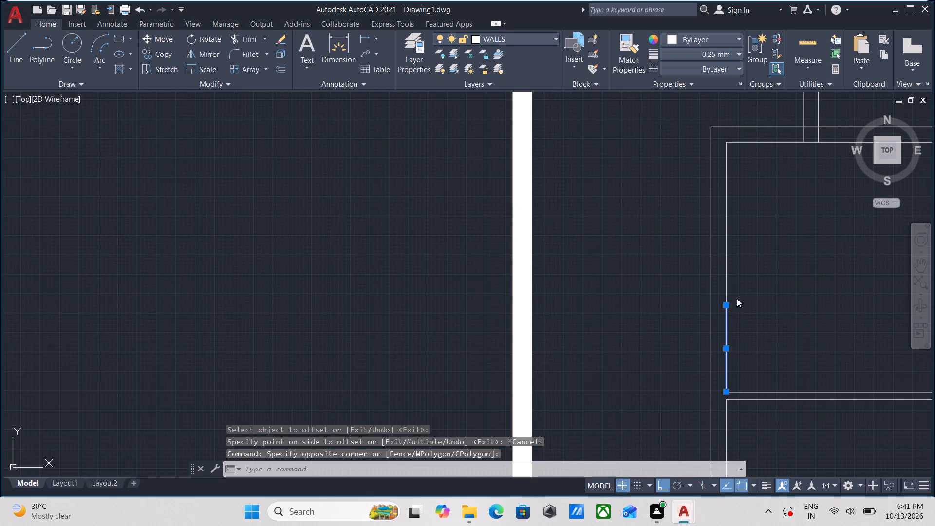
pyautogui.click(770, 286)
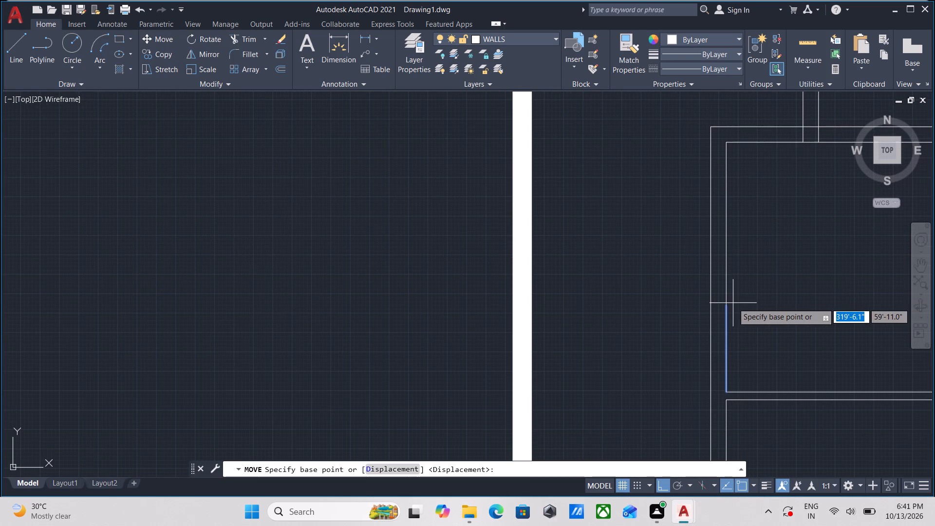
pyautogui.press('Escape')
pyautogui.click(735, 319)
pyautogui.click(716, 347)
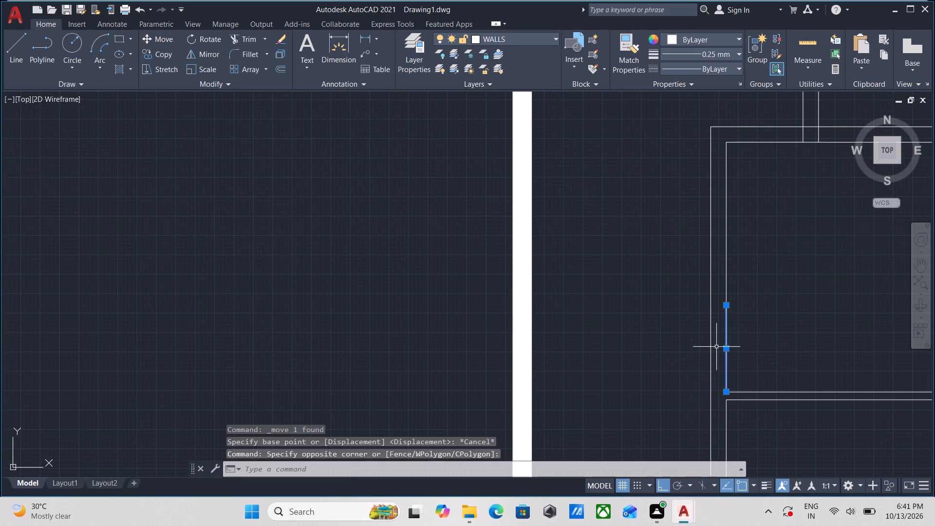
pyautogui.rightClick(716, 347)
pyautogui.click(767, 122)
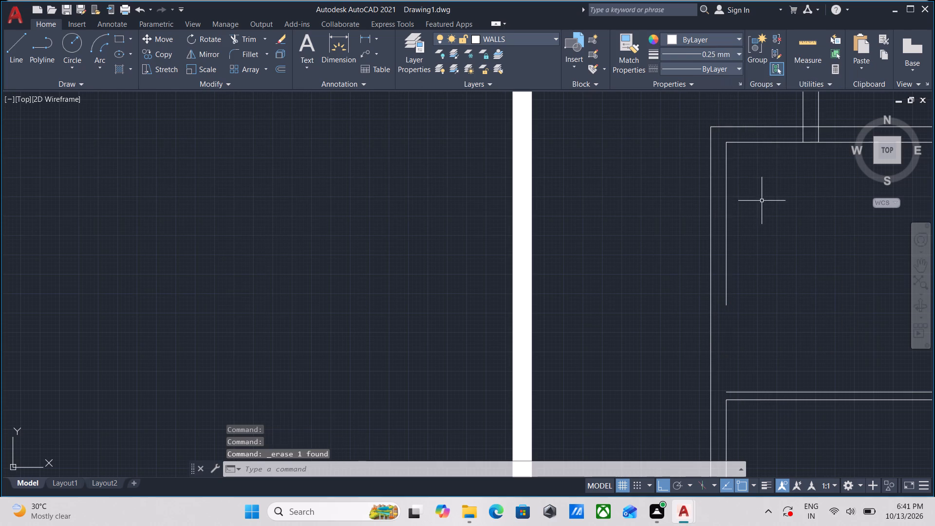
# Stretch the remaining inner west wall line south to meet the new horizontal wall's north edge.
pyautogui.moveTo(721, 342); pyautogui.dragTo(722, 338)
pyautogui.click(741, 274)
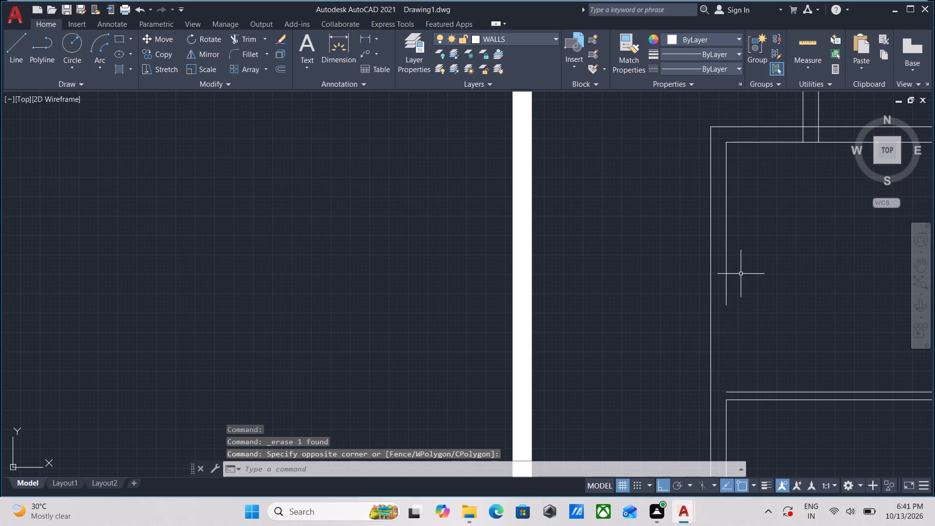
pyautogui.click(737, 320)
pyautogui.click(723, 288)
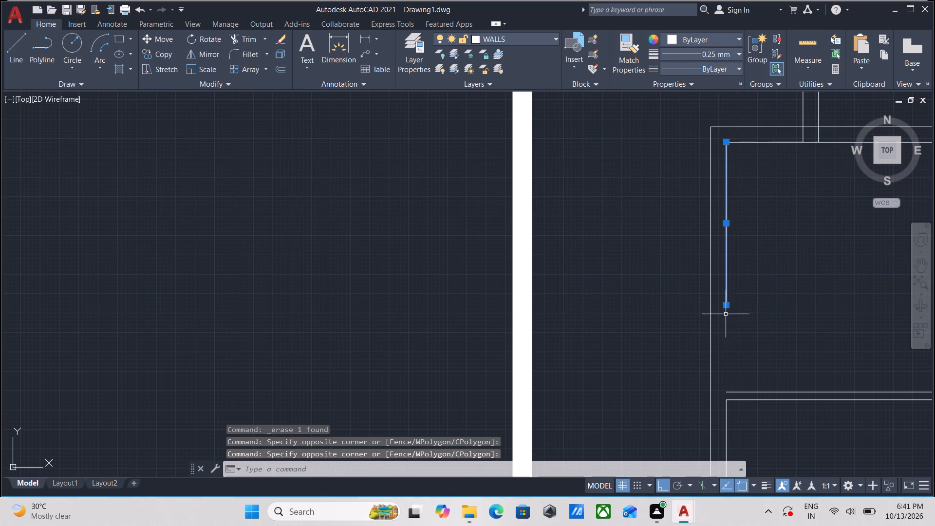
pyautogui.click(728, 305)
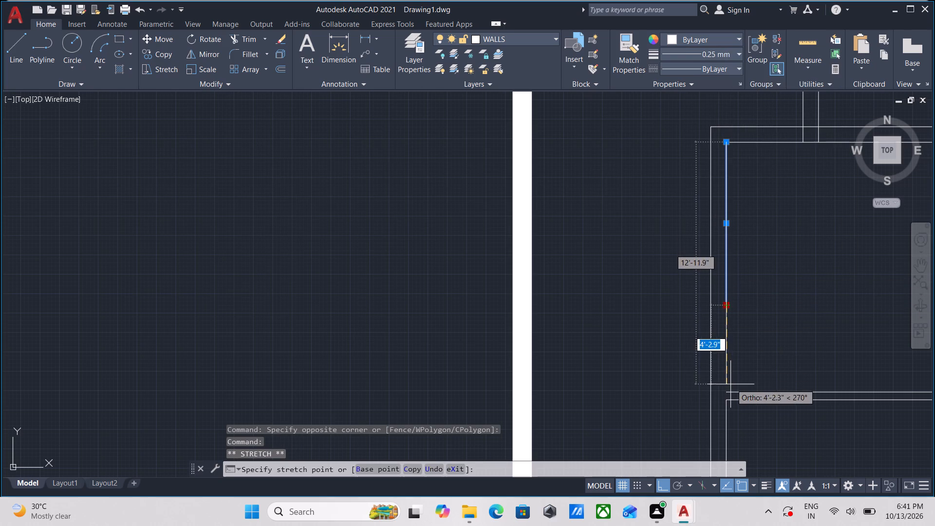
pyautogui.click(729, 391)
pyautogui.press('Escape')
# Offset the extended inner west wall line 12'10" east into the room.
pyautogui.click(743, 307)
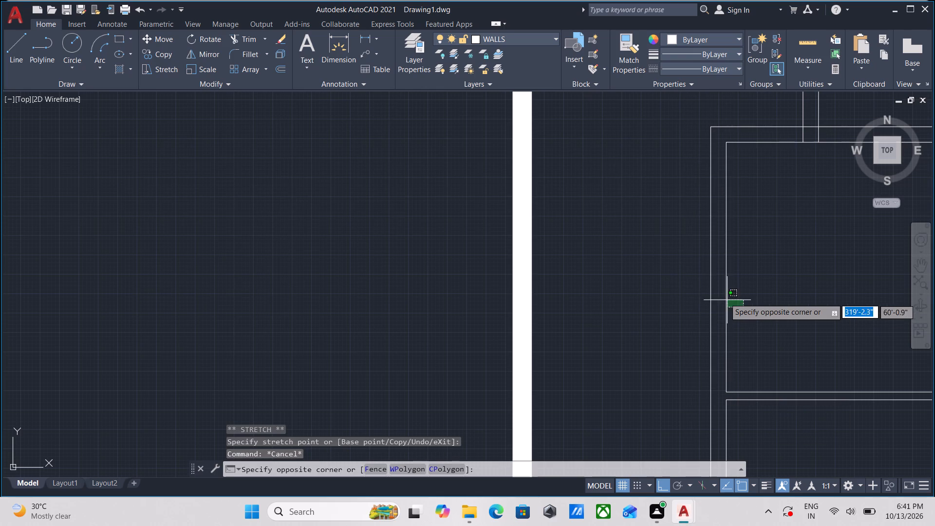
pyautogui.click(725, 298)
pyautogui.press('o')
pyautogui.press('Return')
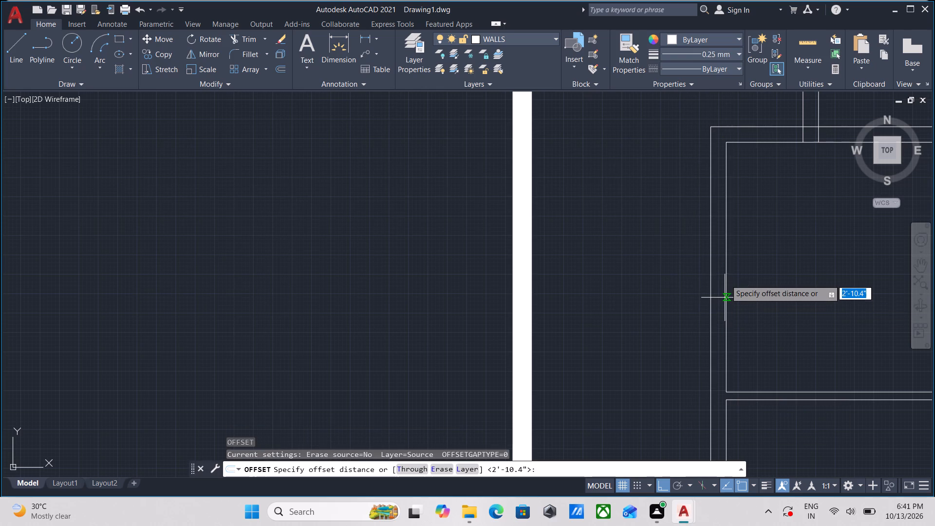
pyautogui.click(727, 281)
pyautogui.click(763, 281)
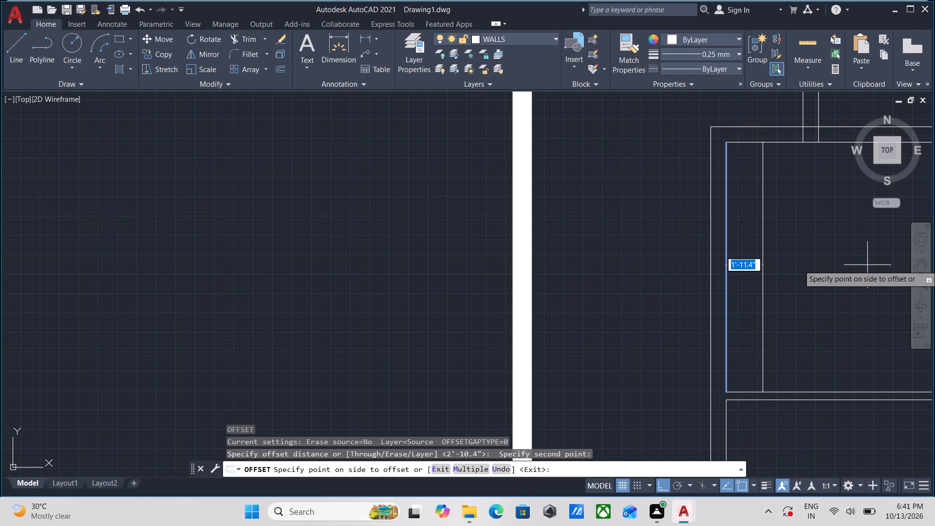
pyautogui.write("12'10")
pyautogui.press('Return')
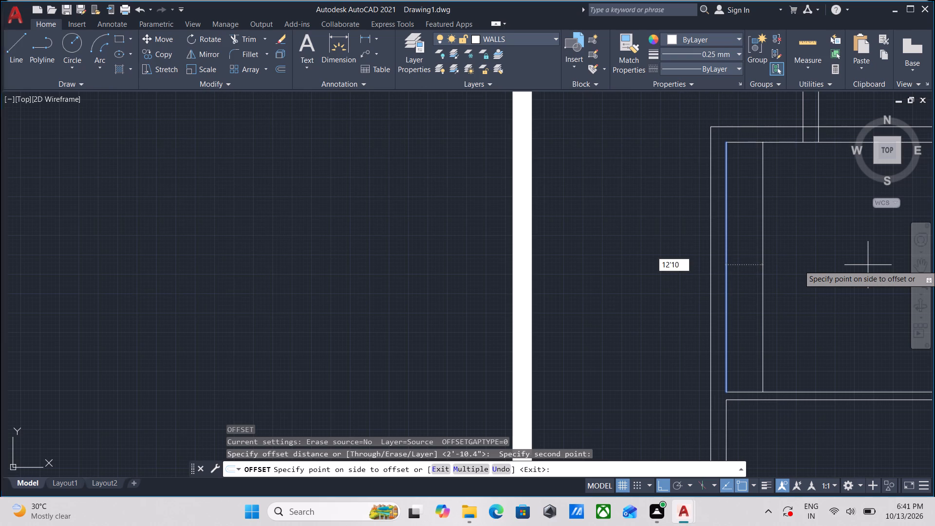
# Offset the new vertical line 10" east to form the room's east wall.
pyautogui.scroll(-2, 821, 302)
pyautogui.moveTo(837, 293); pyautogui.dragTo(756, 298, button='middle')
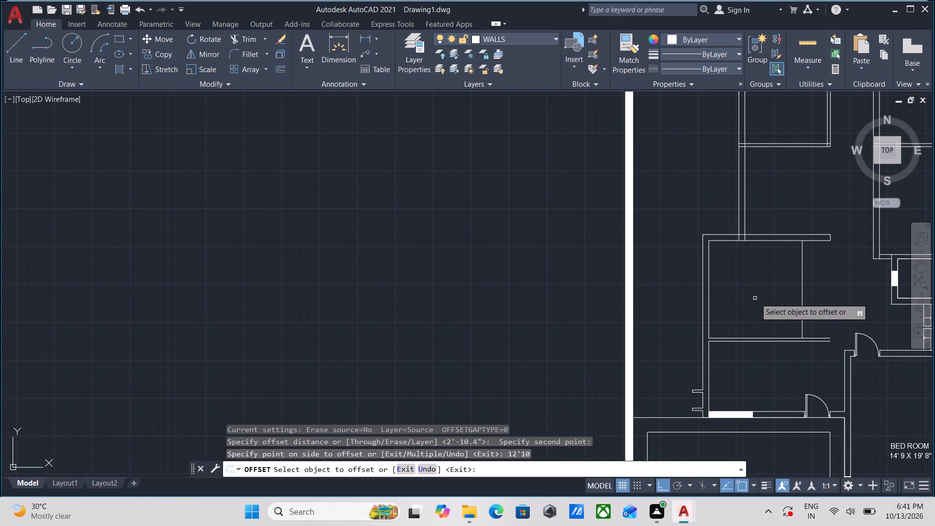
pyautogui.click(804, 288)
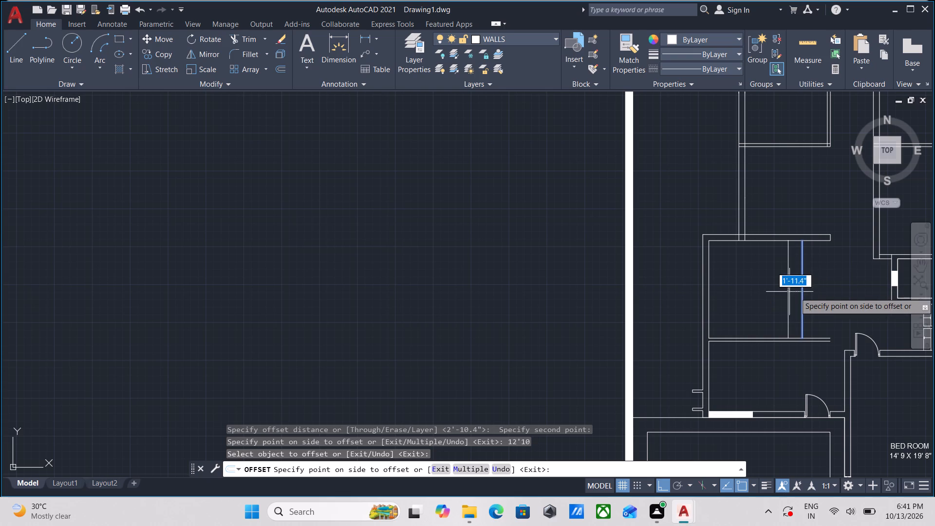
pyautogui.write('10')
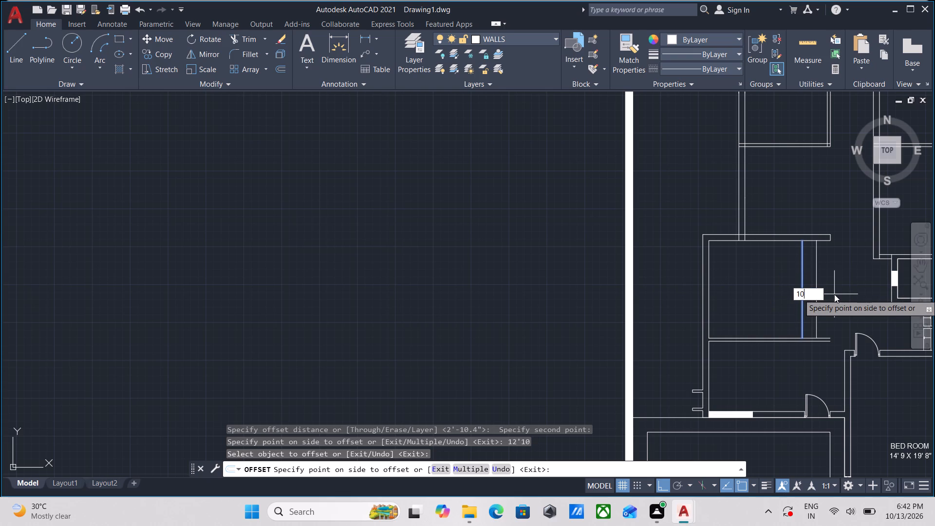
pyautogui.hotkey('shift', '"')
pyautogui.press('Return')
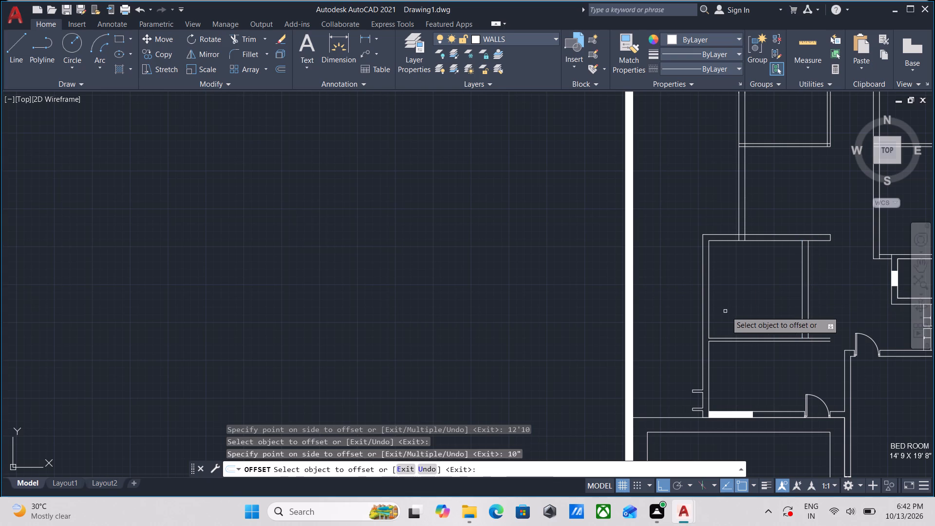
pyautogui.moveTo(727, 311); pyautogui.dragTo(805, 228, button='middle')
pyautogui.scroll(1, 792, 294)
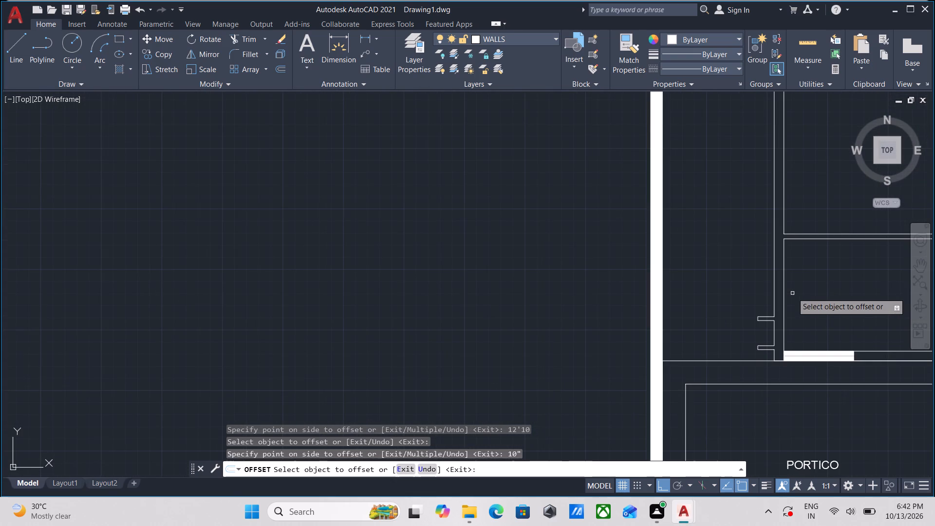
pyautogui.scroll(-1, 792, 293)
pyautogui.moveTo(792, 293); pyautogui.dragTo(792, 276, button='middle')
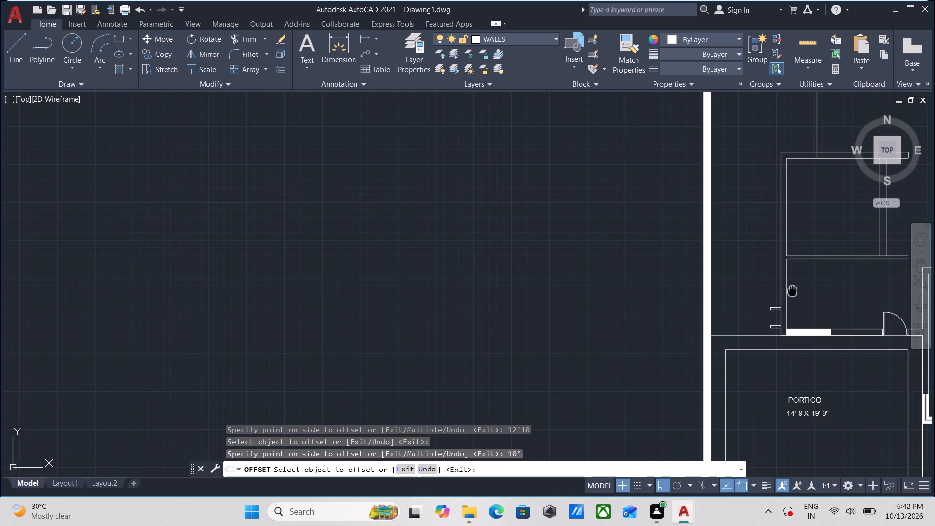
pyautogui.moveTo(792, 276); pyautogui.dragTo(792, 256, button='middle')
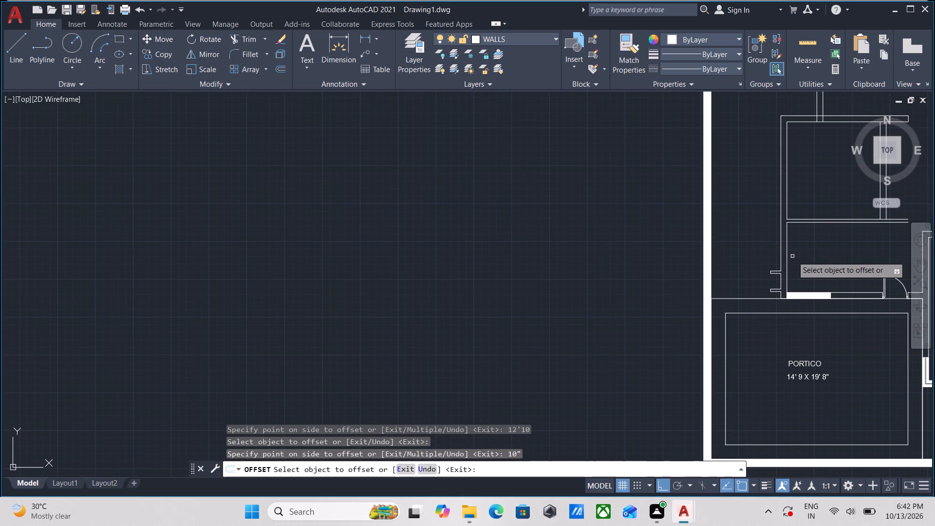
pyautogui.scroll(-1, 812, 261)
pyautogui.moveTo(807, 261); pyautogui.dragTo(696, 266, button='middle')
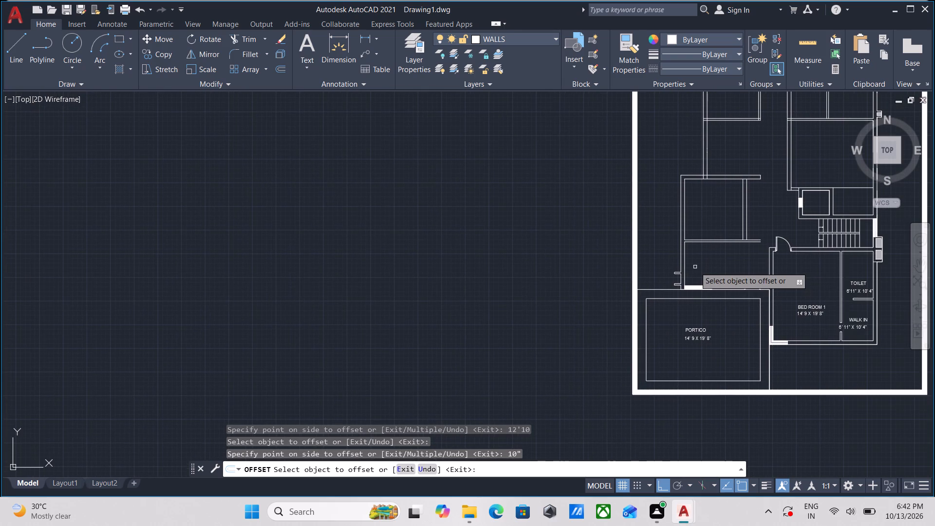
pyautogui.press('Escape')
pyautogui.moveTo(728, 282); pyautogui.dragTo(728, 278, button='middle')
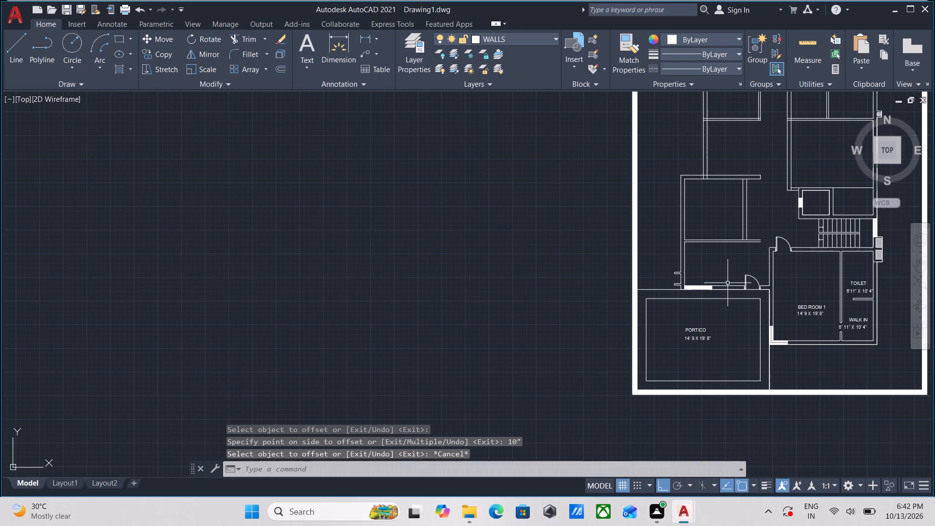
# Trim away the wall lines between the window and door north of the portico, and the portico's inner north line.
pyautogui.moveTo(728, 278); pyautogui.dragTo(727, 262, button='middle')
pyautogui.middleClick(733, 328)
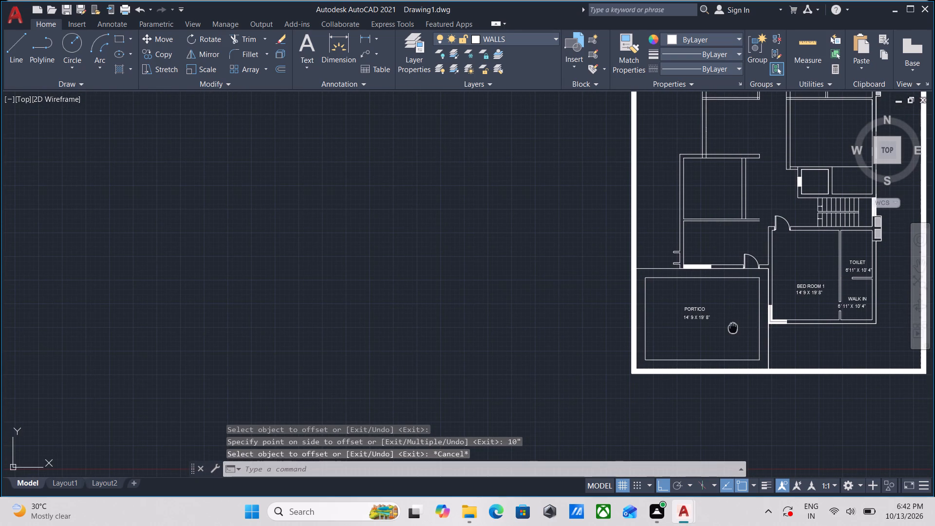
pyautogui.write('TR')
pyautogui.press('Return')
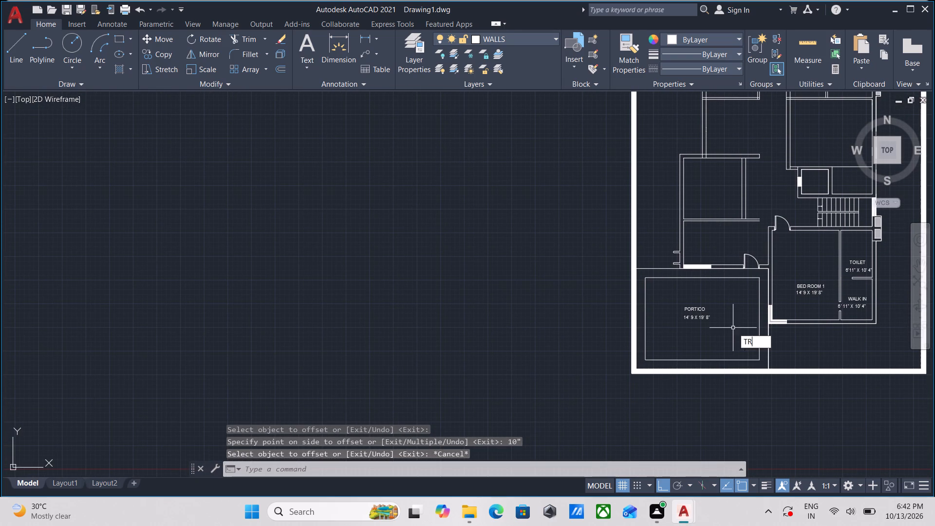
pyautogui.click(733, 328)
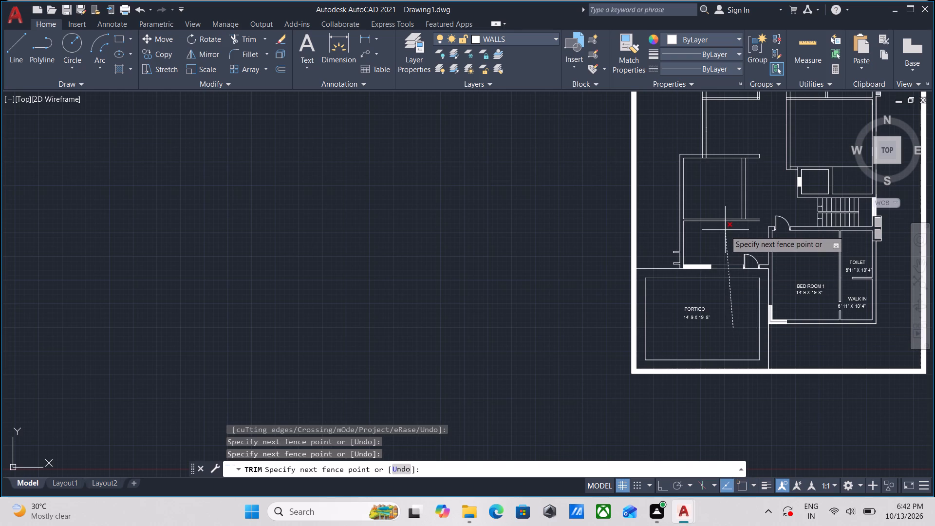
pyautogui.click(720, 244)
pyautogui.scroll(2, 749, 255)
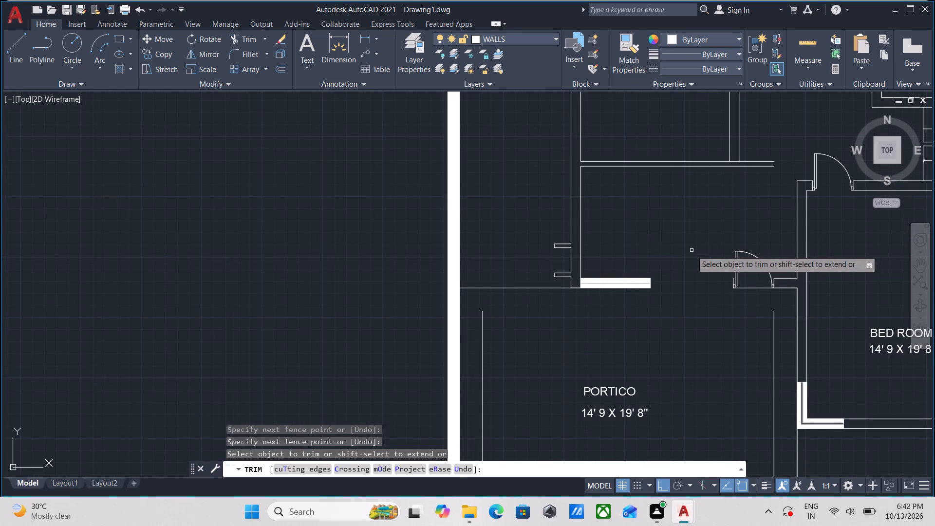
pyautogui.press('Escape')
# Erase the window and the remaining outer boundary lines around the portico's north side.
pyautogui.moveTo(691, 246); pyautogui.dragTo(665, 269)
pyautogui.click(620, 336)
pyautogui.rightClick(620, 336)
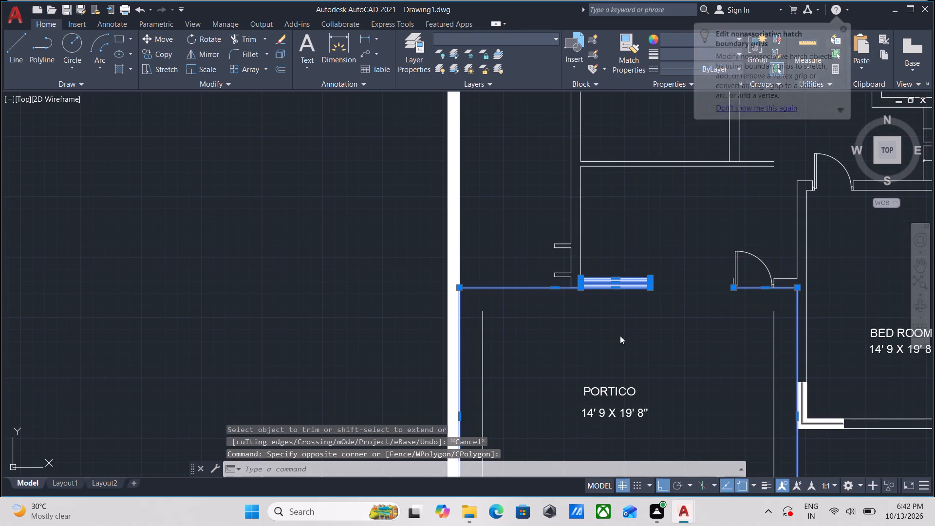
pyautogui.click(692, 132)
# Erase the portico's remaining inner outline together with its PORTICO name and size label.
pyautogui.scroll(-1, 767, 293)
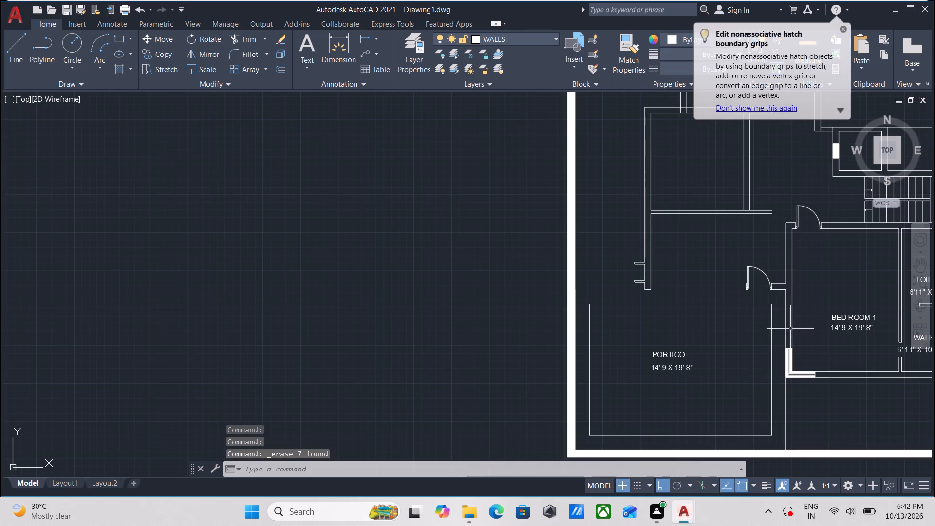
pyautogui.moveTo(791, 356); pyautogui.dragTo(801, 281, button='middle')
pyautogui.click(785, 371)
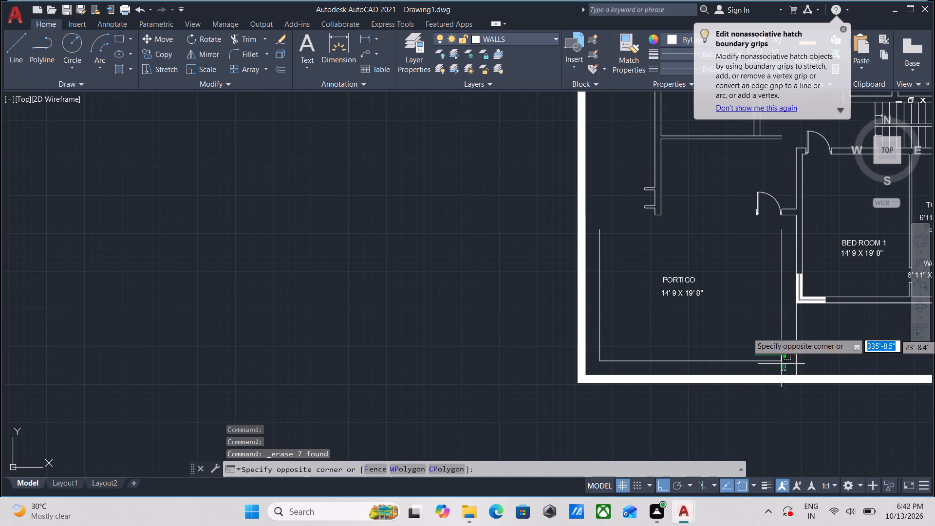
pyautogui.click(601, 228)
pyautogui.rightClick(601, 228)
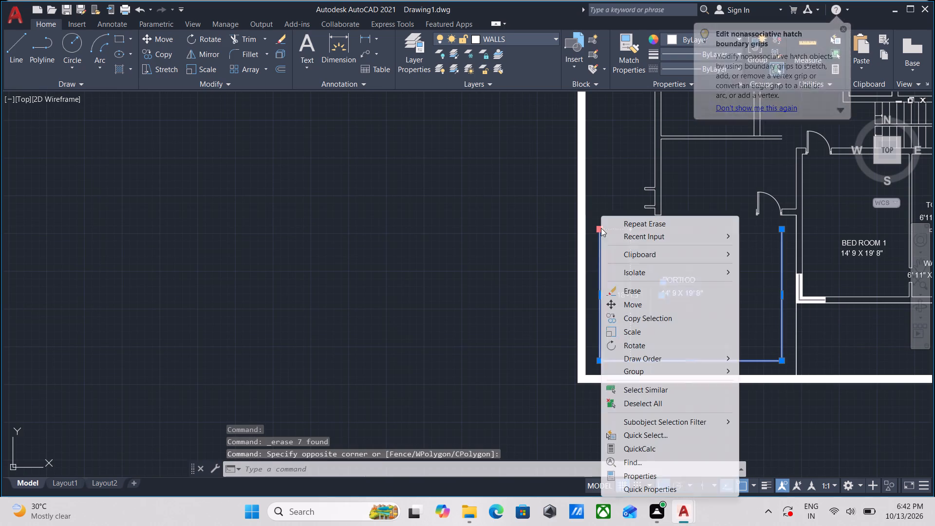
pyautogui.click(644, 290)
# Erase the door and short wall stub at the former portico's northeast corner, west of Bed Room 1.
pyautogui.moveTo(684, 280); pyautogui.dragTo(673, 343, button='middle')
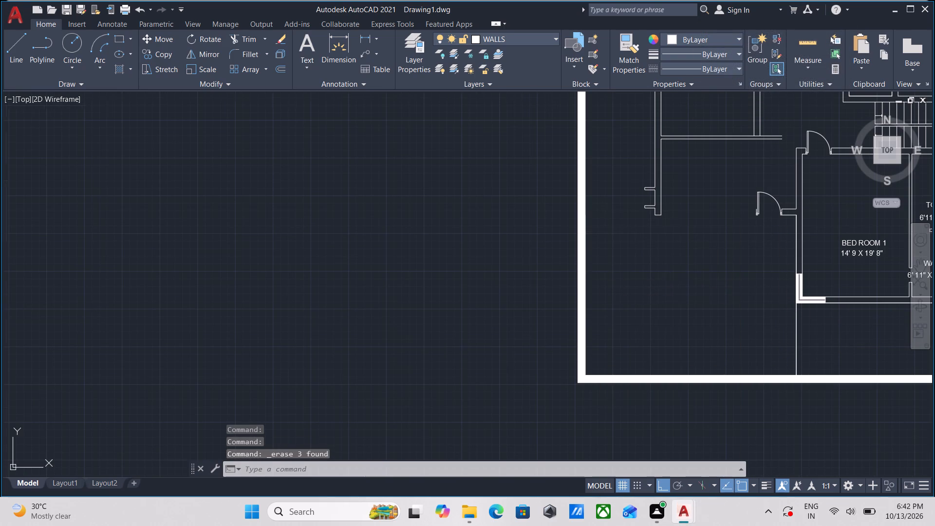
pyautogui.moveTo(673, 343); pyautogui.dragTo(670, 356, button='middle')
pyautogui.moveTo(690, 273); pyautogui.dragTo(683, 328, button='middle')
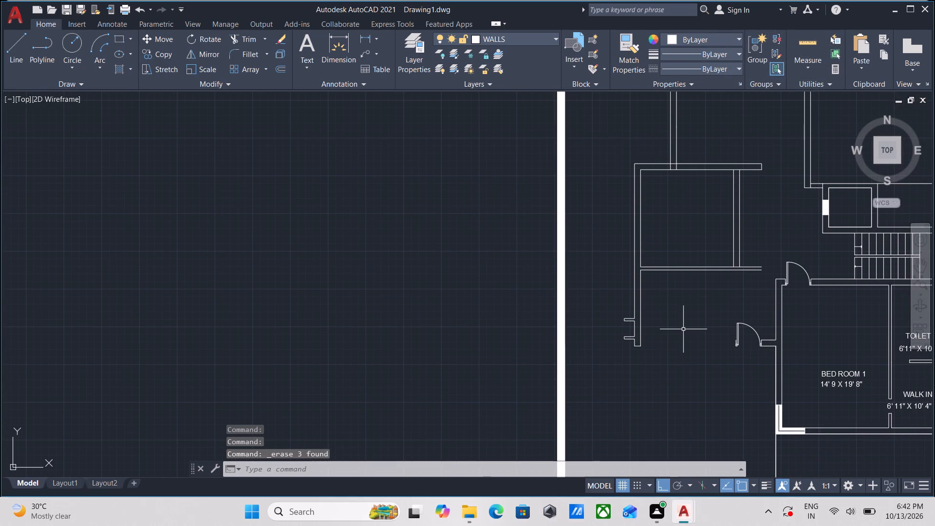
pyautogui.moveTo(708, 384); pyautogui.dragTo(734, 413, button='middle')
pyautogui.click(791, 395)
pyautogui.click(759, 339)
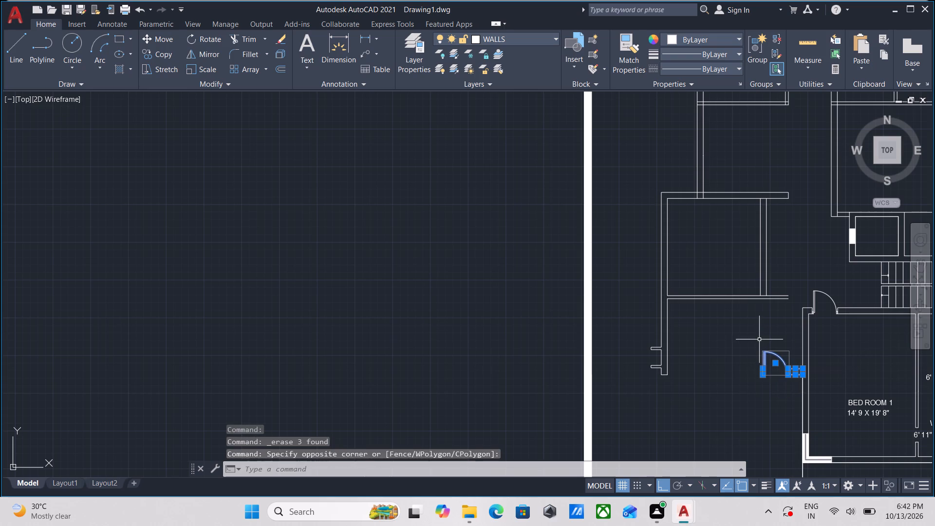
pyautogui.rightClick(759, 339)
pyautogui.click(804, 131)
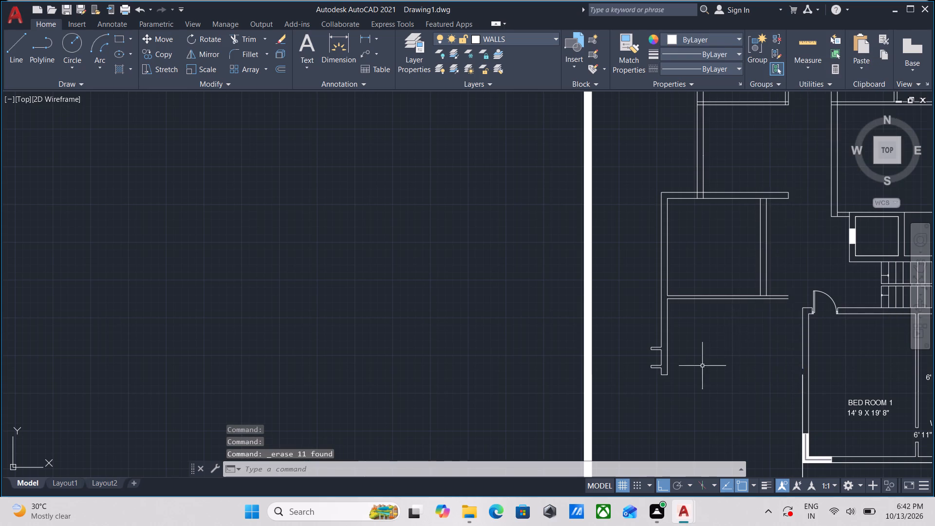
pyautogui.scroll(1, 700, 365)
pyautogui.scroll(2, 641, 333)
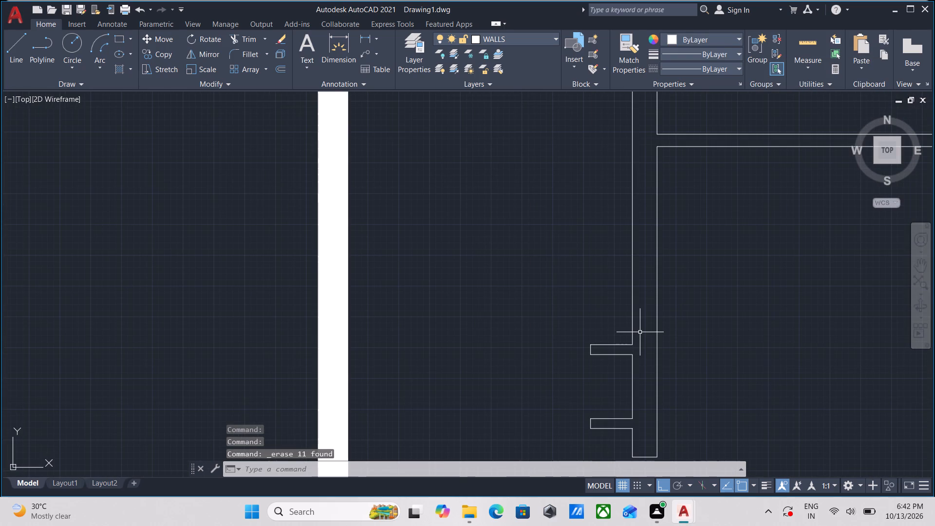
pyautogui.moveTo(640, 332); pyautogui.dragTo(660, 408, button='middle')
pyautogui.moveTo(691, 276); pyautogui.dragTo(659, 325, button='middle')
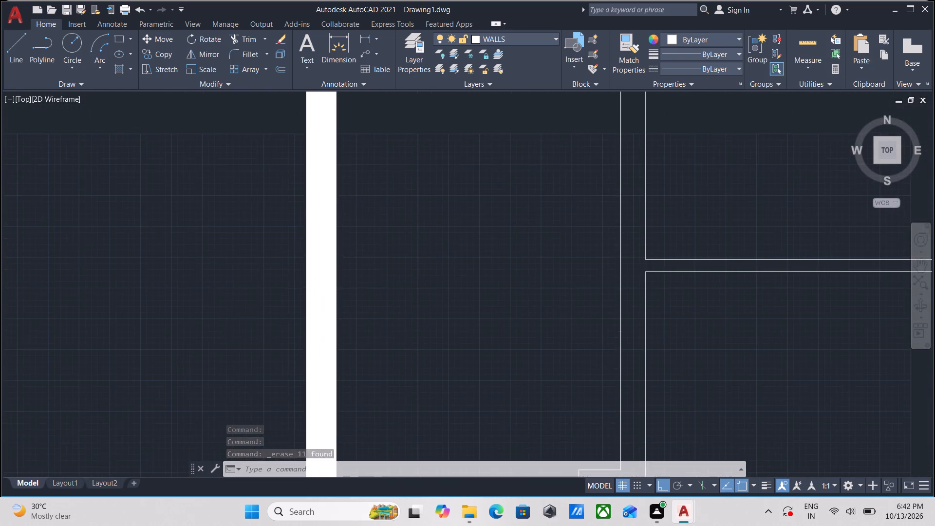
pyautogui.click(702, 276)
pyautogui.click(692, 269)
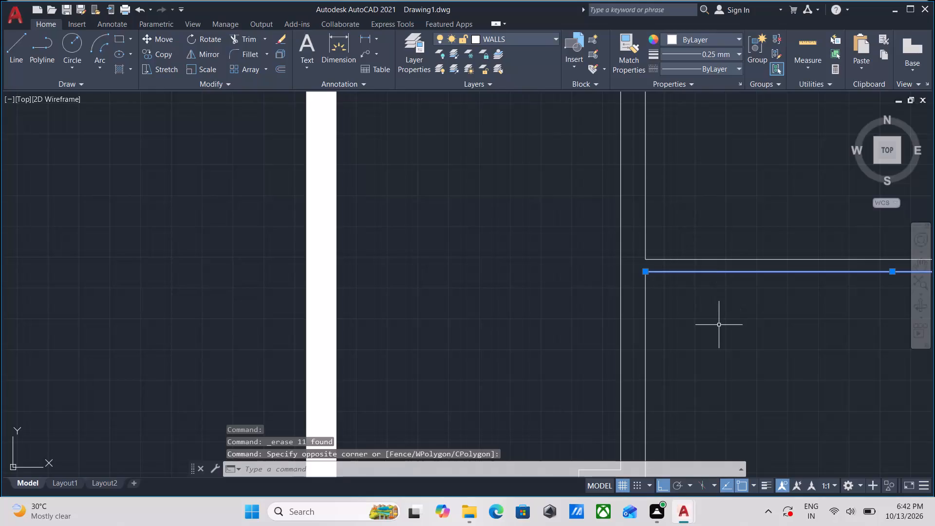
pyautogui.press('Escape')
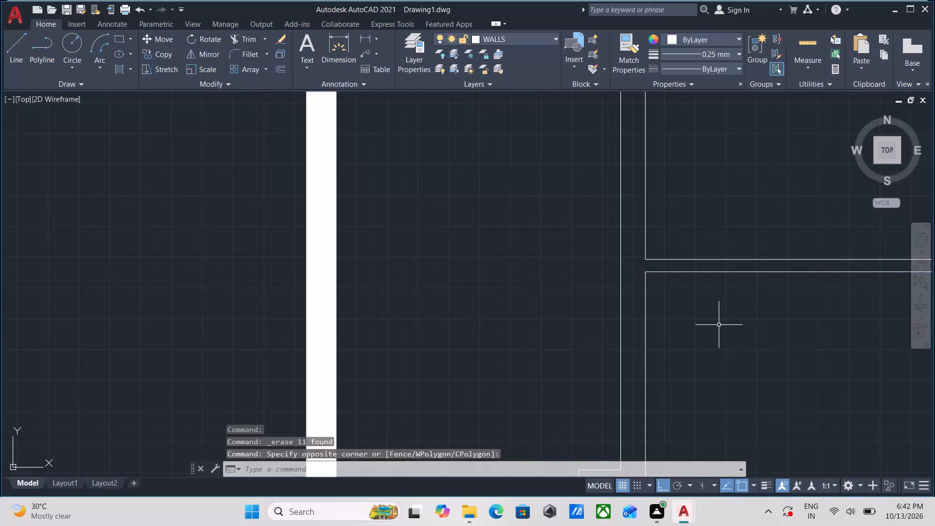
# Offset the inner west wall line of the southwest room 6'11" east into the room.
pyautogui.scroll(-1, 719, 357)
pyautogui.moveTo(719, 357); pyautogui.dragTo(732, 246, button='middle')
pyautogui.moveTo(727, 320); pyautogui.dragTo(724, 298, button='middle')
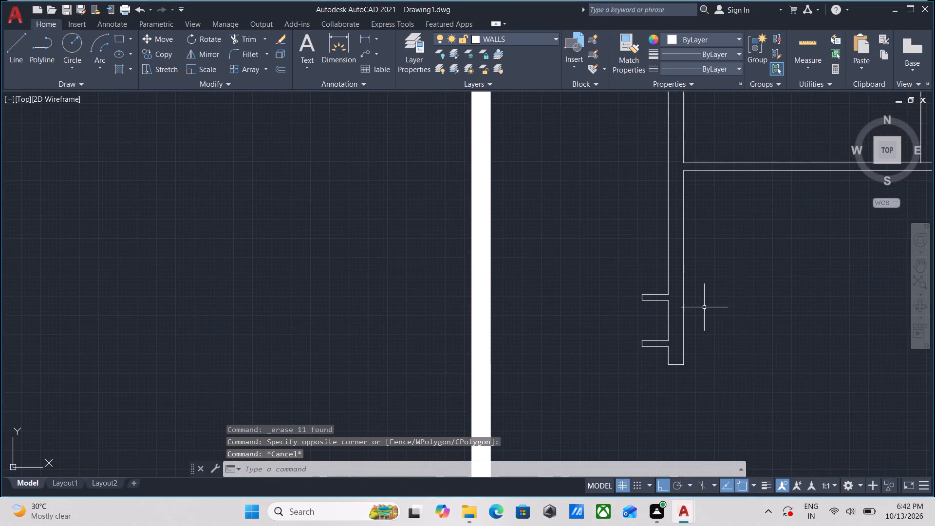
pyautogui.moveTo(698, 304); pyautogui.dragTo(693, 335, button='middle')
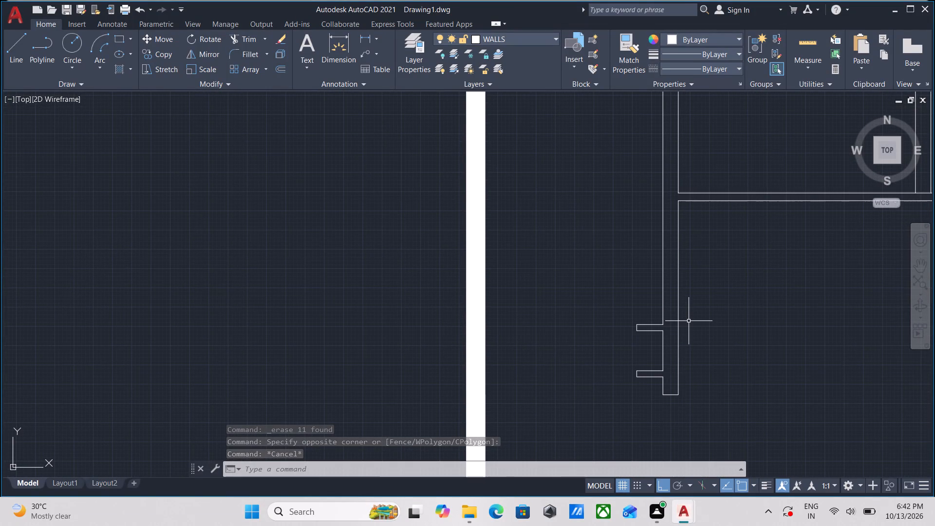
pyautogui.moveTo(689, 317); pyautogui.dragTo(692, 304, button='middle')
pyautogui.click(693, 334)
pyautogui.click(677, 335)
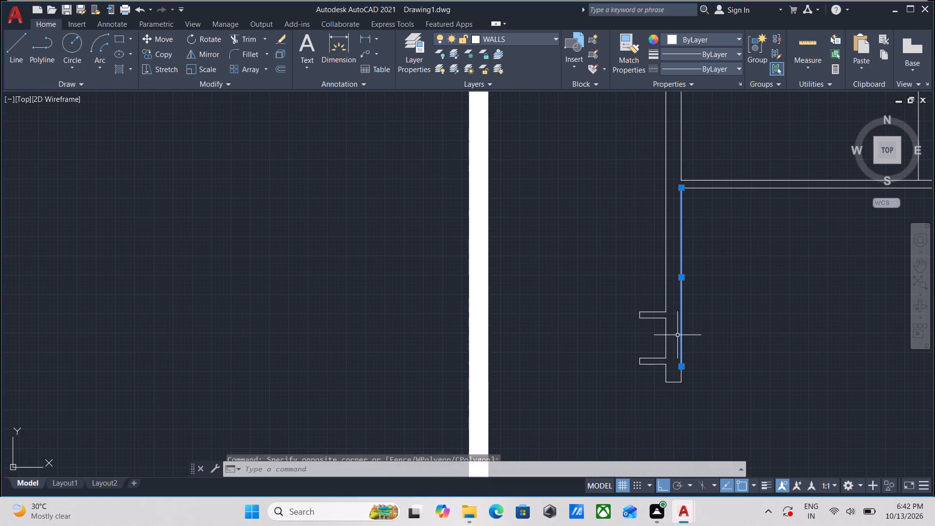
pyautogui.scroll(-2, 711, 327)
pyautogui.moveTo(699, 329); pyautogui.dragTo(640, 343, button='middle')
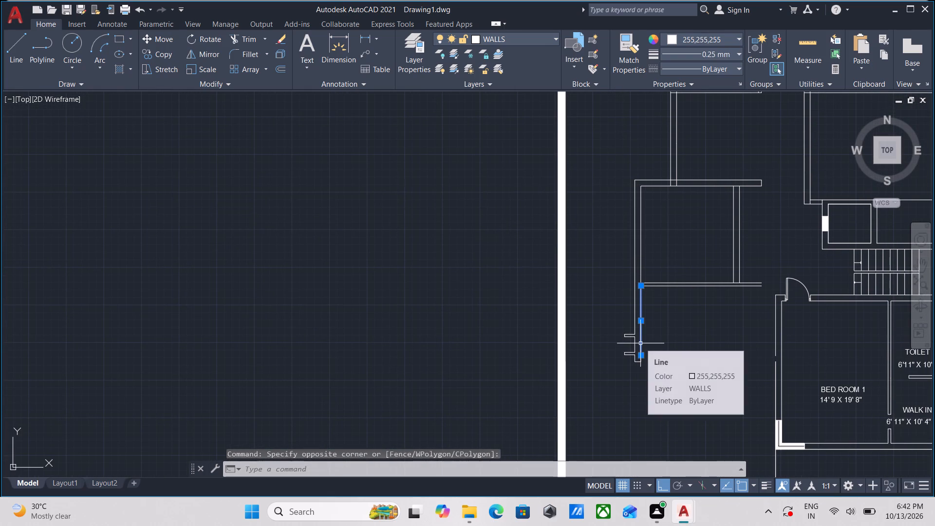
pyautogui.press('o')
pyautogui.press('Return')
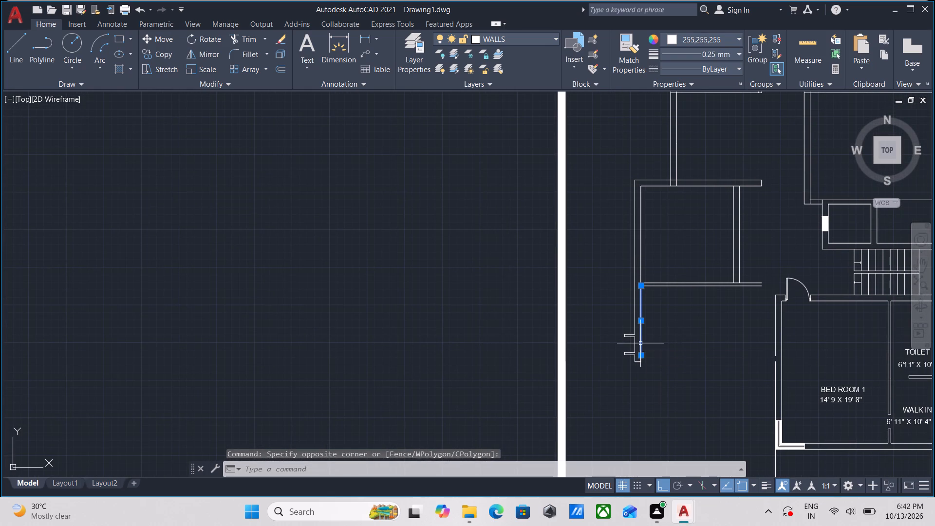
pyautogui.scroll(2, 643, 327)
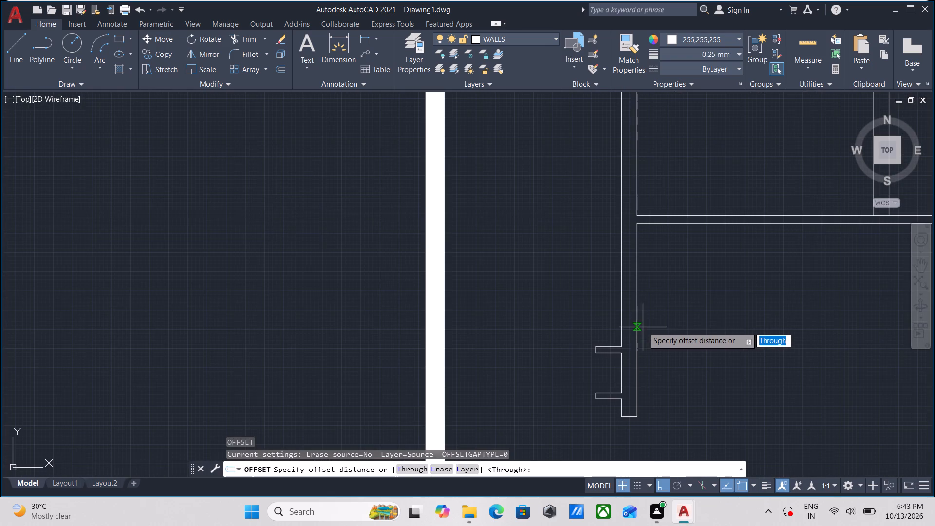
pyautogui.click(641, 321)
pyautogui.click(666, 319)
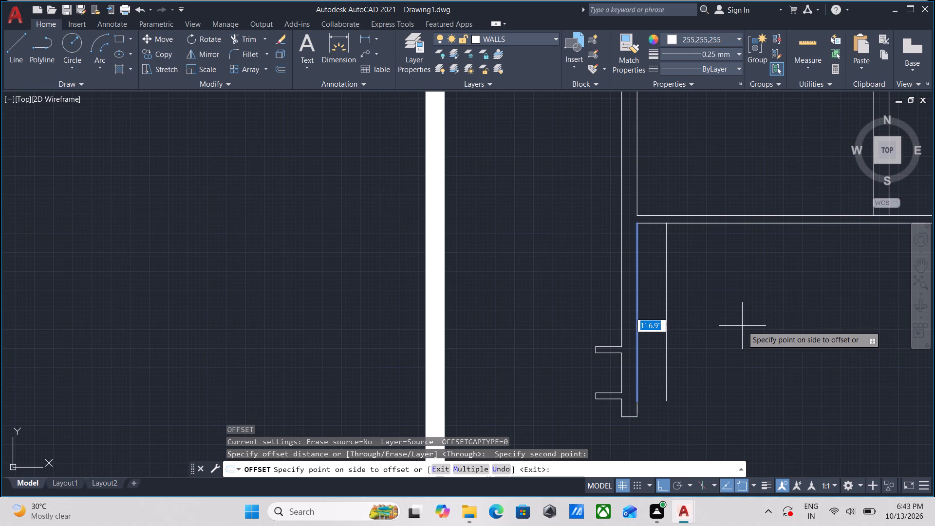
pyautogui.press('6')
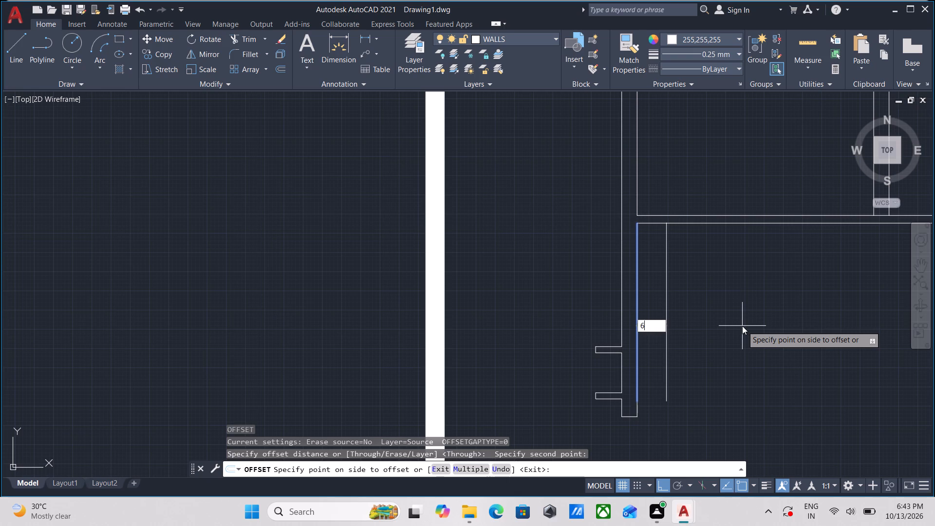
pyautogui.write("'11")
pyautogui.press('Return')
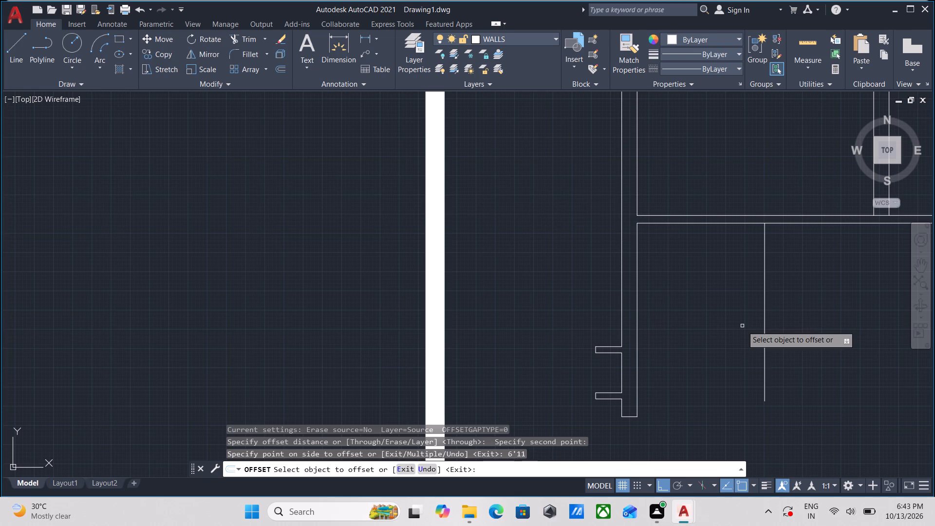
# Offset the new vertical line 5" east to form a partition wall.
pyautogui.click(766, 308)
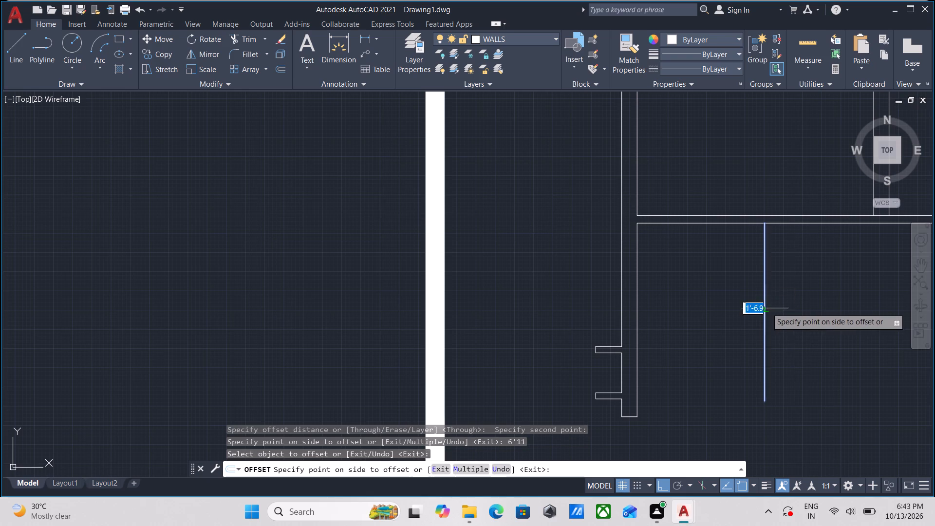
pyautogui.press('5')
pyautogui.press('Return')
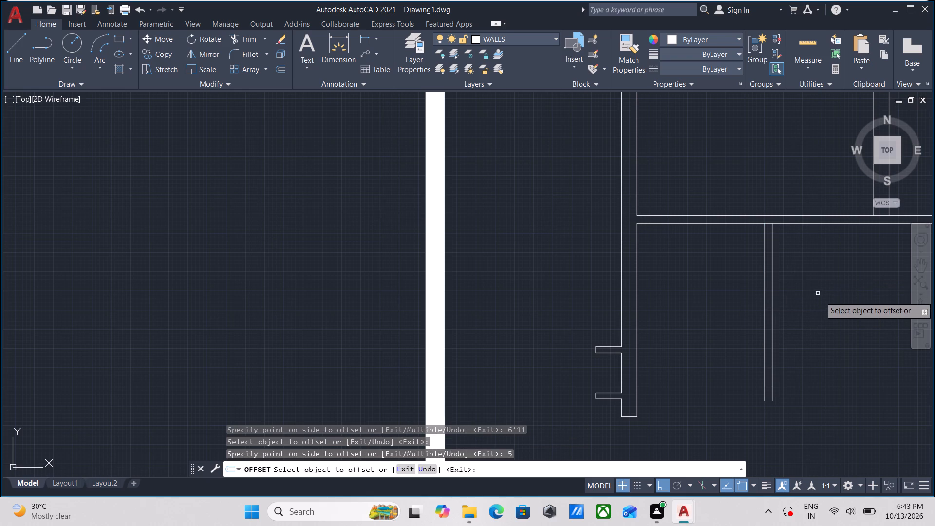
pyautogui.moveTo(694, 372); pyautogui.dragTo(695, 372, button='middle')
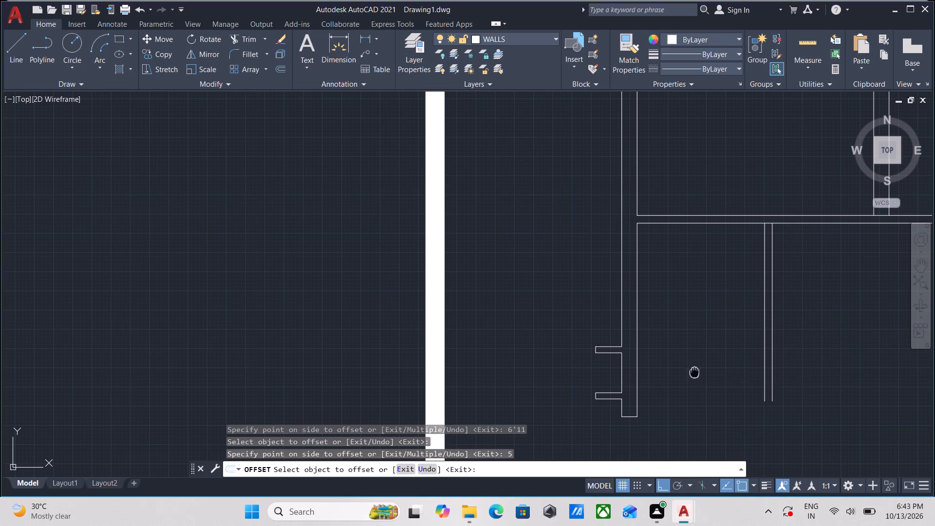
pyautogui.moveTo(695, 372); pyautogui.dragTo(734, 358, button='middle')
pyautogui.press('Escape')
# Measure the inner west wall's length from the horizontal wall's south face to the wall's south end with a linear dimension.
pyautogui.moveTo(709, 314); pyautogui.dragTo(753, 311, button='middle')
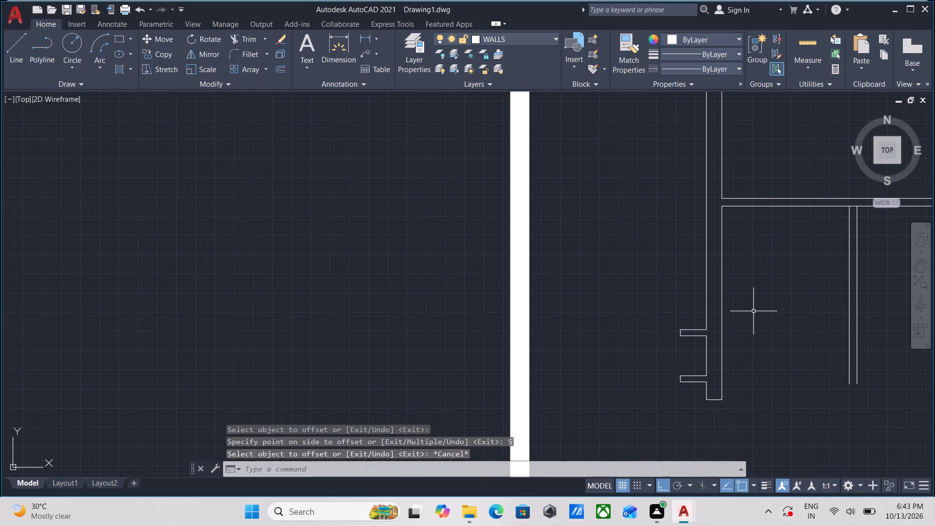
pyautogui.write('DLI')
pyautogui.press('Return')
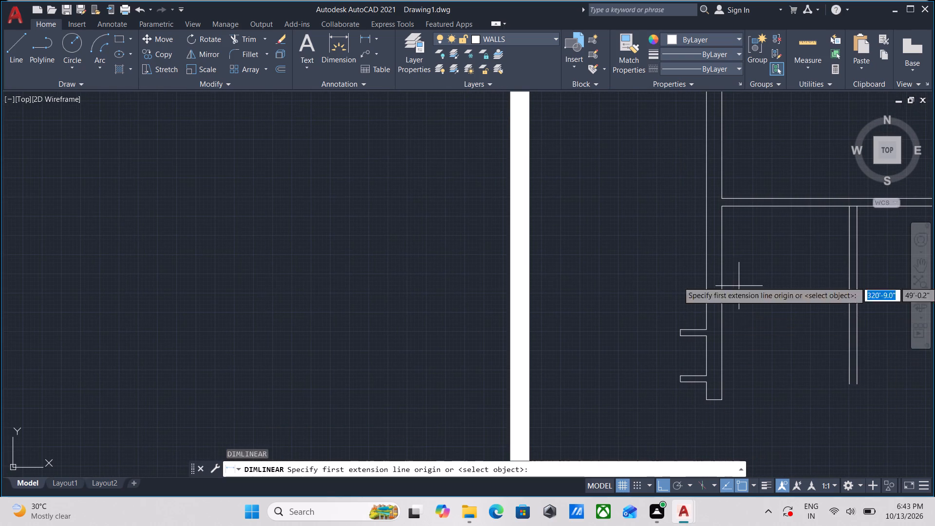
pyautogui.click(725, 211)
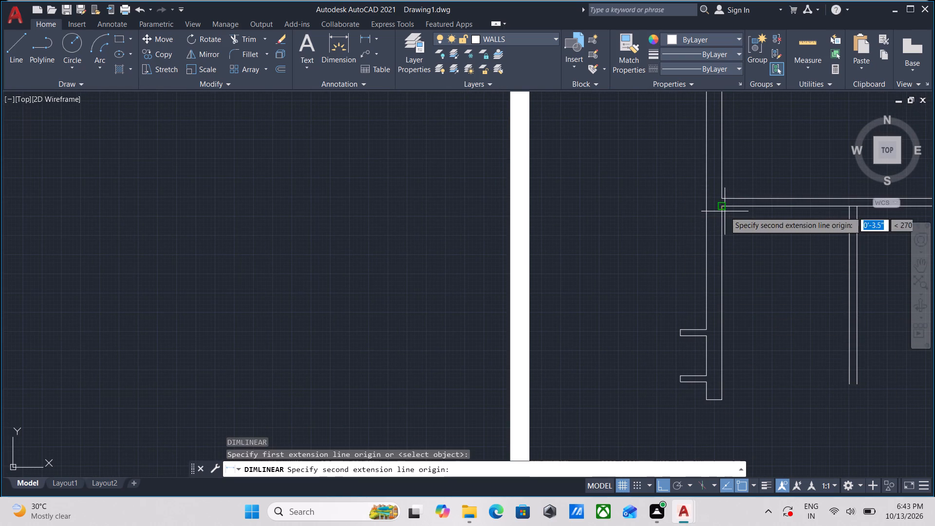
pyautogui.click(725, 401)
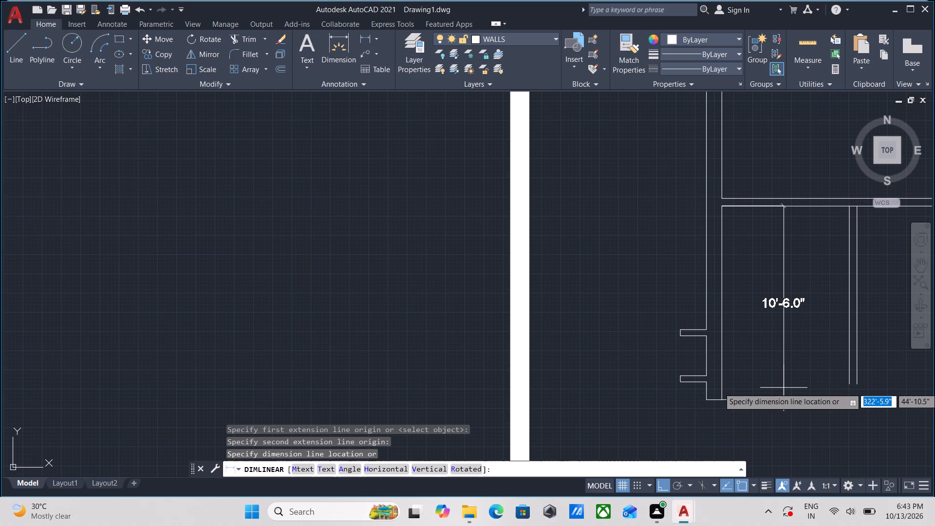
pyautogui.press('Escape')
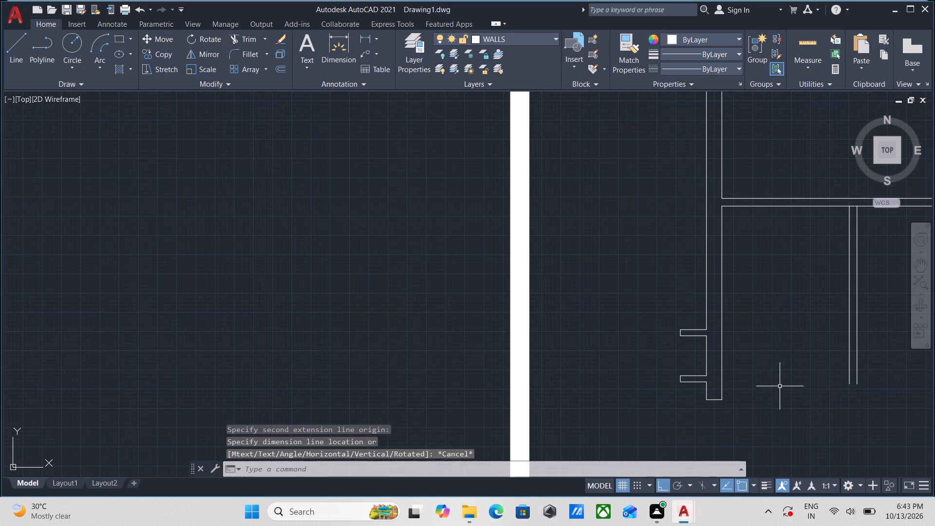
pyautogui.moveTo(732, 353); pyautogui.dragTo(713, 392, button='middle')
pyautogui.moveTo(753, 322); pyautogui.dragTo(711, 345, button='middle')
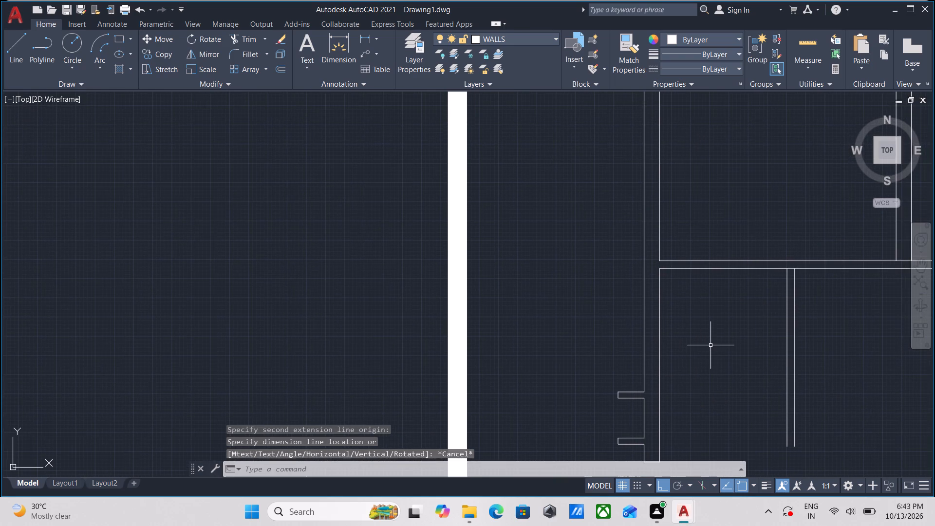
# Trim the horizontal wall's south face line between the two partition lines to open the junction.
pyautogui.write('TR')
pyautogui.press('Return')
pyautogui.scroll(1, 816, 263)
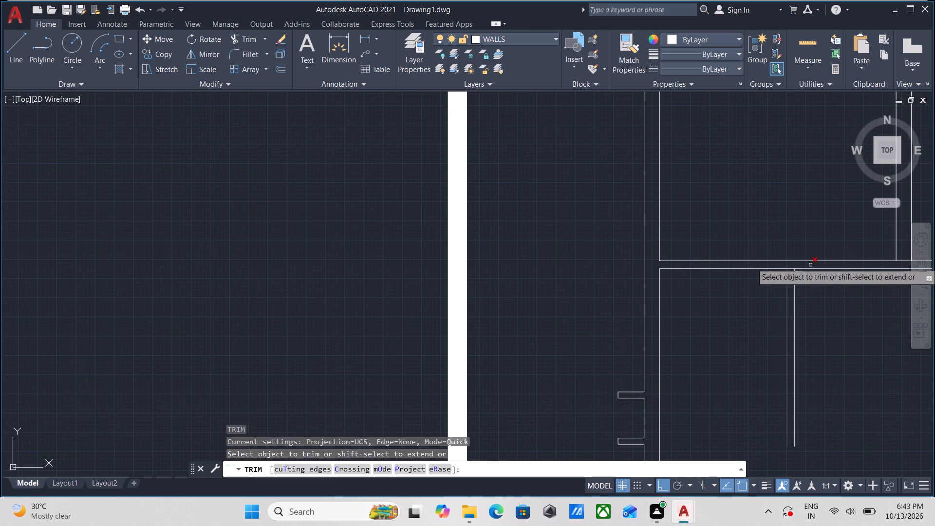
pyautogui.scroll(1, 816, 263)
pyautogui.scroll(1, 746, 301)
pyautogui.click(753, 273)
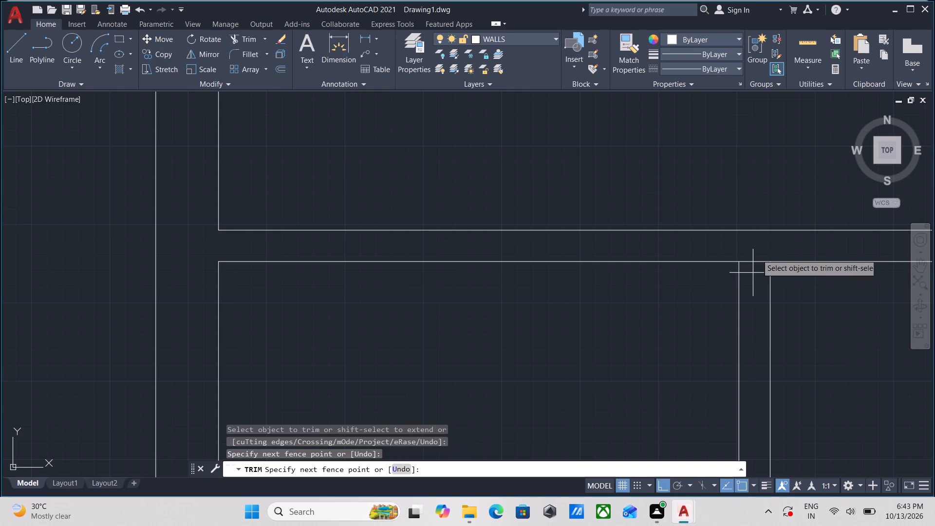
pyautogui.click(757, 244)
pyautogui.press('Escape')
# Offset the horizontal wall's south face line between the west wall and the partition 10'2" south.
pyautogui.click(677, 289)
pyautogui.click(624, 237)
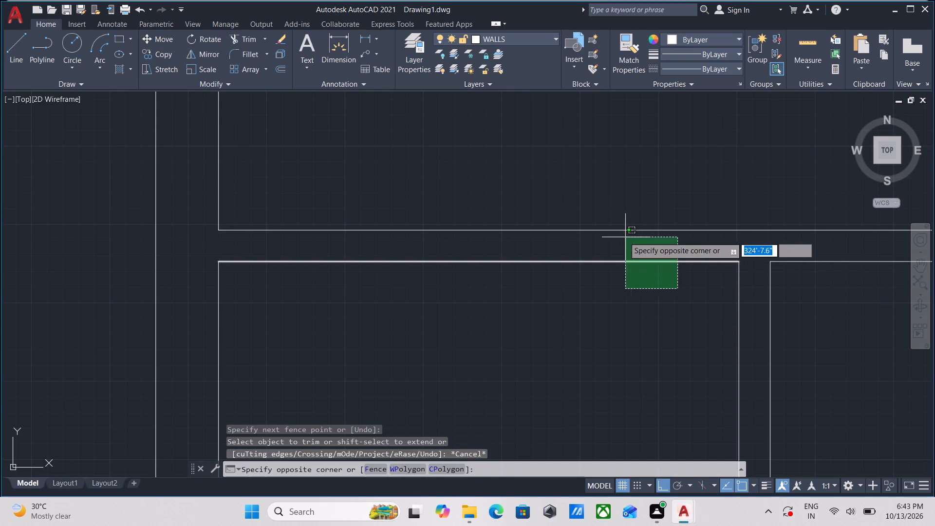
pyautogui.scroll(-1, 625, 261)
pyautogui.moveTo(625, 261); pyautogui.dragTo(700, 260, button='middle')
pyautogui.press('o')
pyautogui.press('Return')
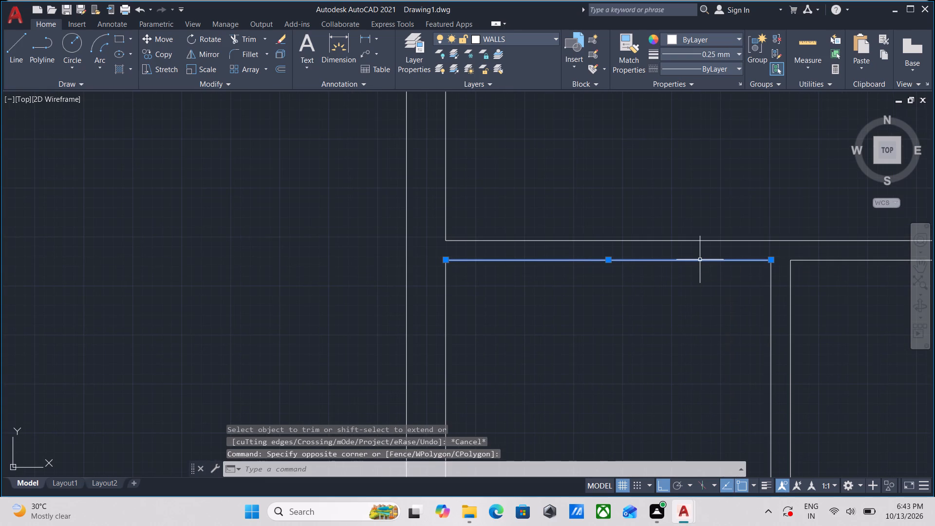
pyautogui.click(613, 260)
pyautogui.click(615, 317)
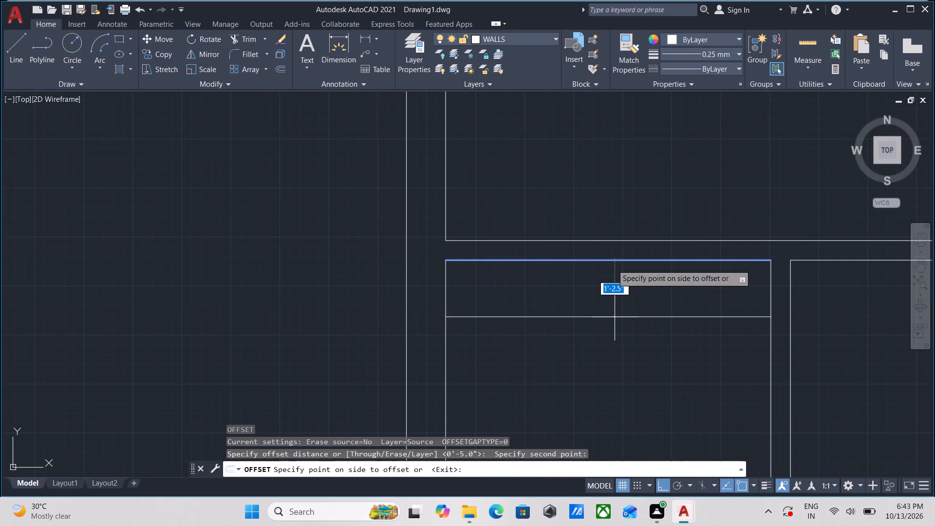
pyautogui.scroll(-1, 623, 401)
pyautogui.moveTo(623, 401); pyautogui.dragTo(665, 285, button='middle')
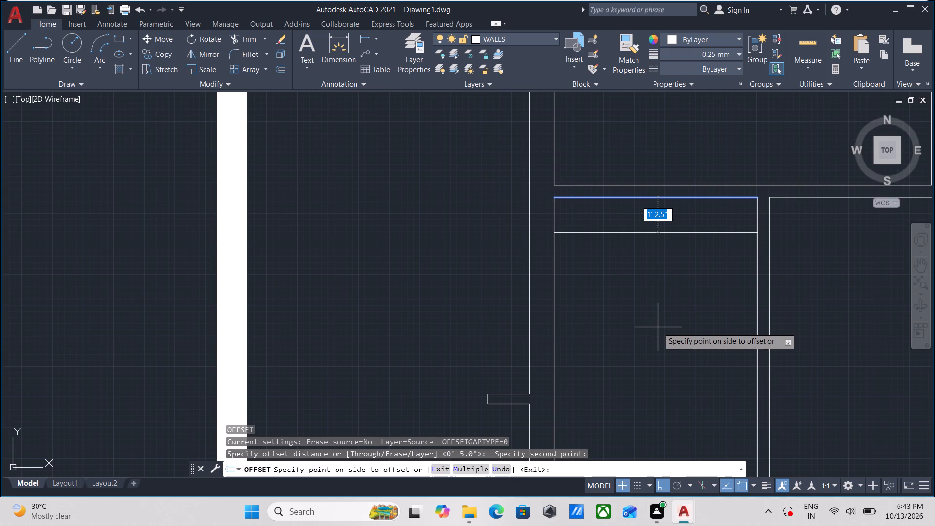
pyautogui.write("10'2")
pyautogui.press('Return')
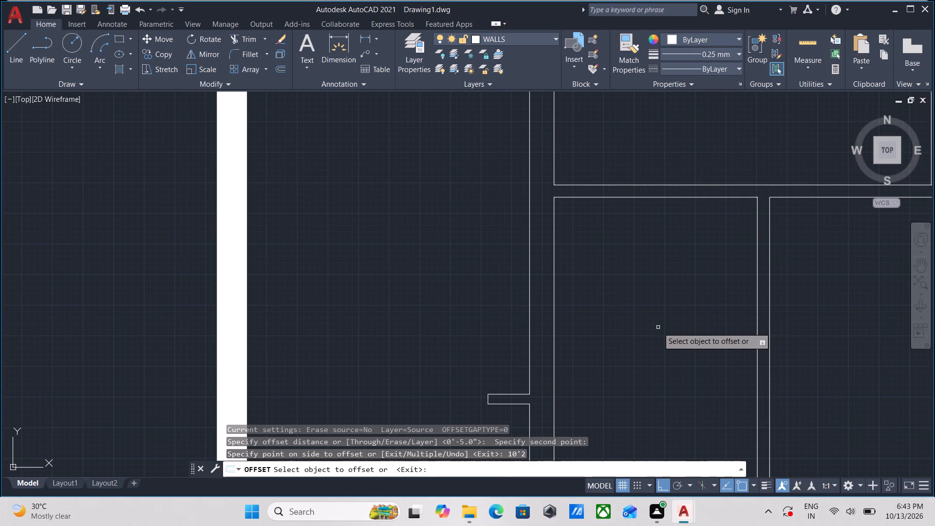
# Offset the new horizontal line 10" south to form the small room's south wall.
pyautogui.scroll(-2, 648, 348)
pyautogui.moveTo(649, 352); pyautogui.dragTo(661, 275, button='middle')
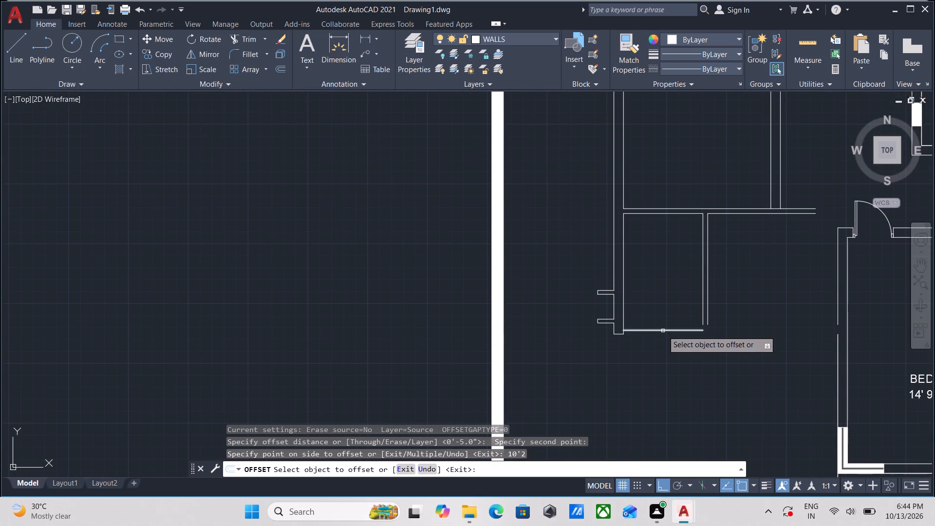
pyautogui.click(663, 331)
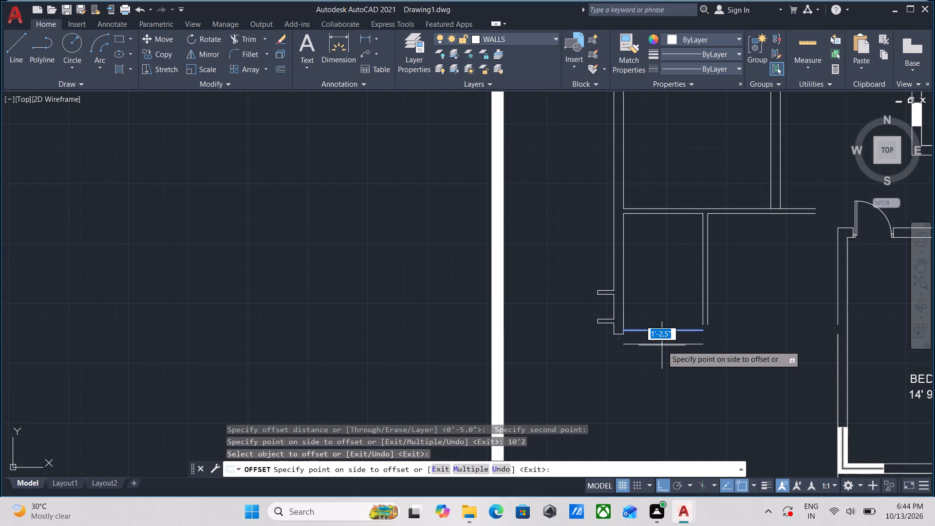
pyautogui.press('5')
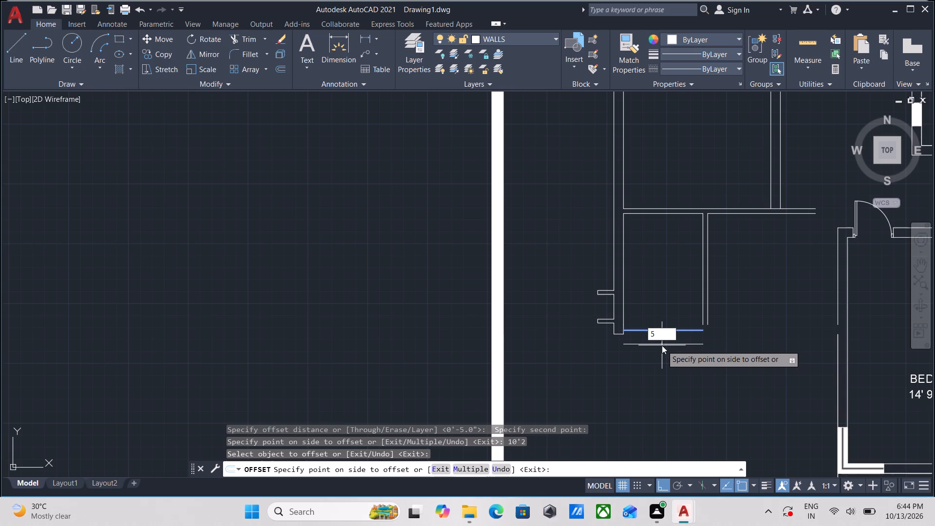
pyautogui.press('BackSpace')
pyautogui.write('10')
pyautogui.press('Return')
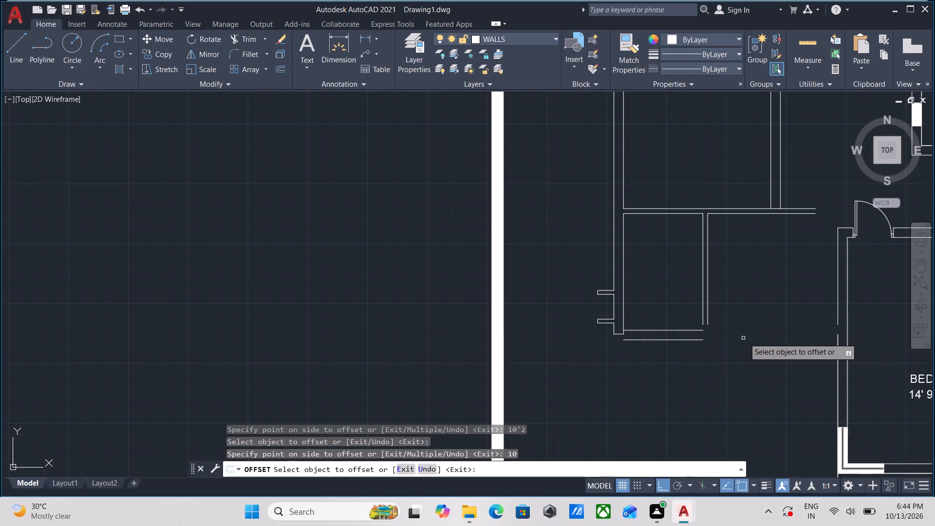
pyautogui.moveTo(746, 338); pyautogui.dragTo(721, 362, button='middle')
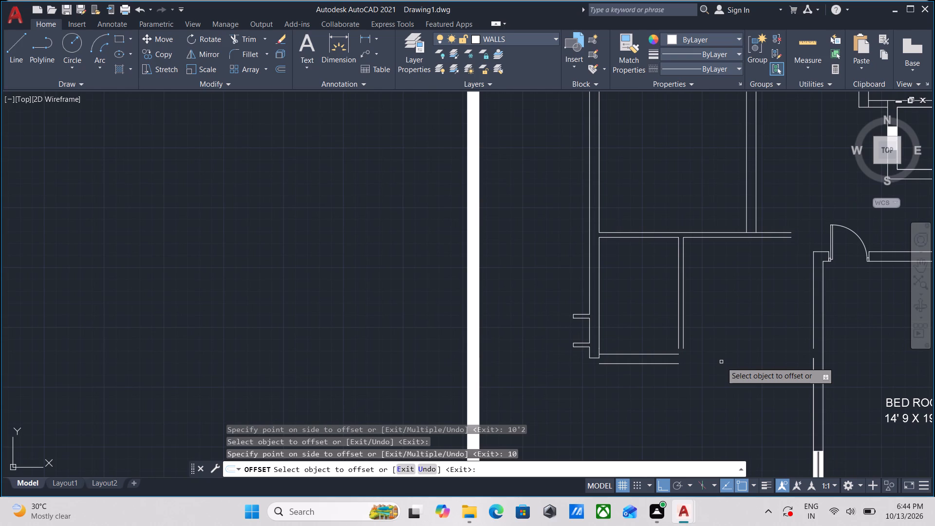
pyautogui.scroll(-1, 721, 362)
pyautogui.scroll(2, 721, 362)
pyautogui.scroll(1, 672, 349)
pyautogui.press('Escape')
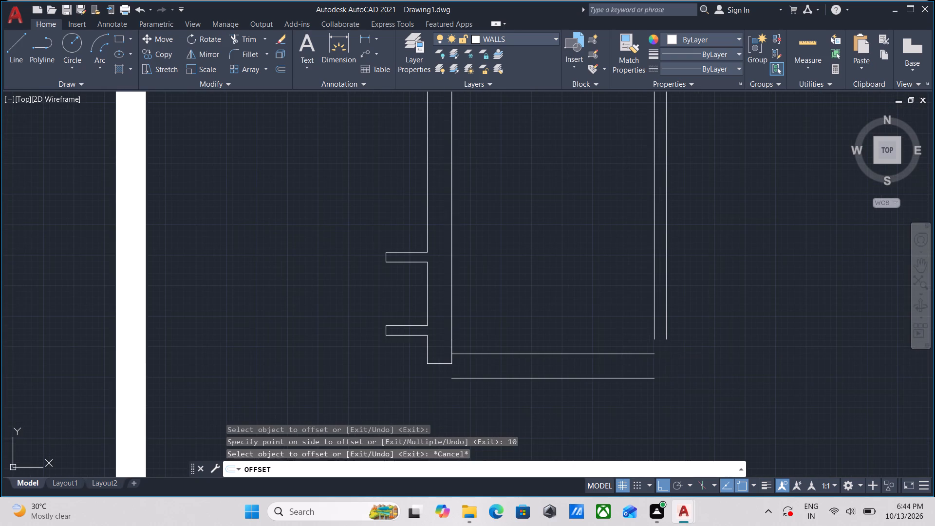
# Extend the partition's west line down to the small room's inner south wall line.
pyautogui.press('e')
pyautogui.press('x')
pyautogui.press('Return')
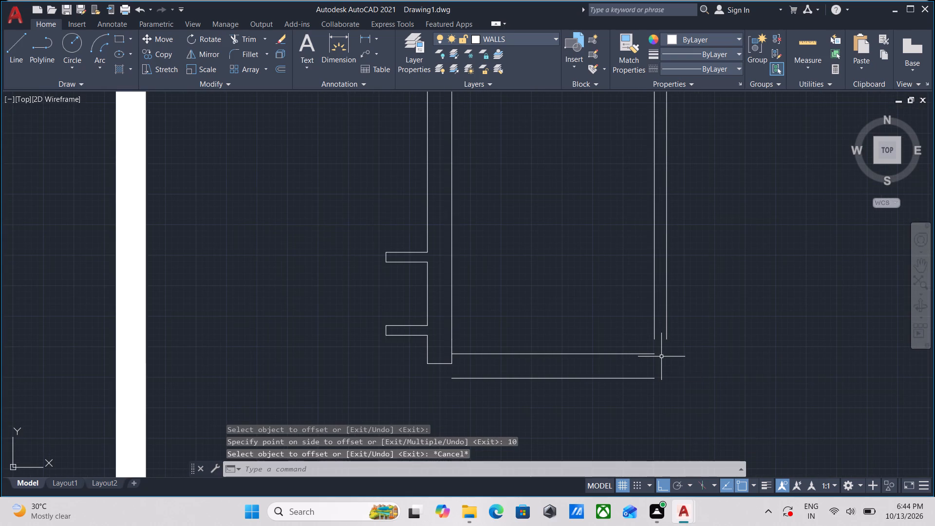
pyautogui.click(653, 328)
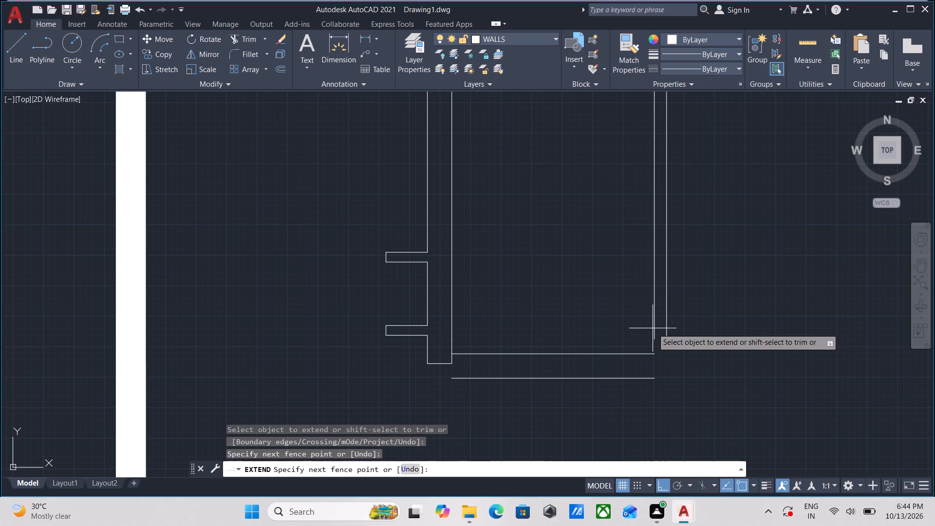
pyautogui.click(656, 331)
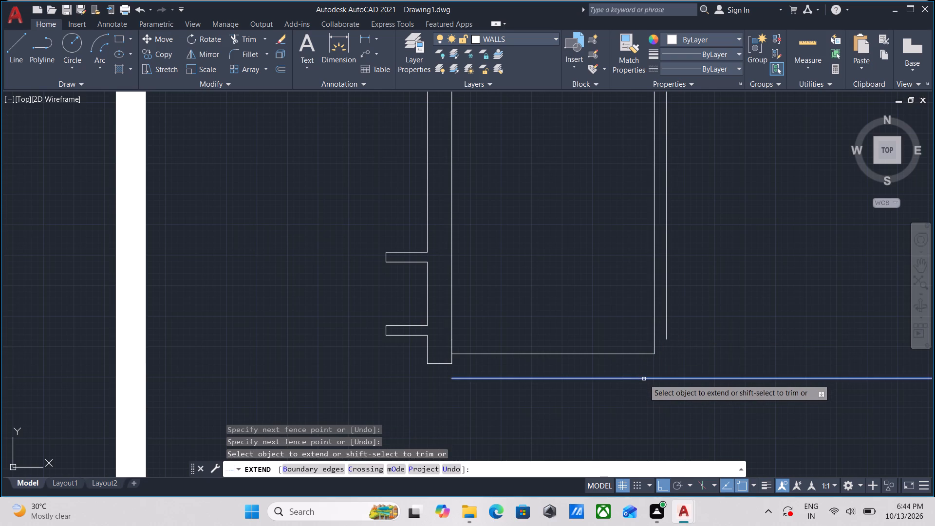
pyautogui.press('Escape')
# Draw a line 1'-4" south from the partition's east line end, then west to the outer south wall line's end.
pyautogui.press('l')
pyautogui.press('Return')
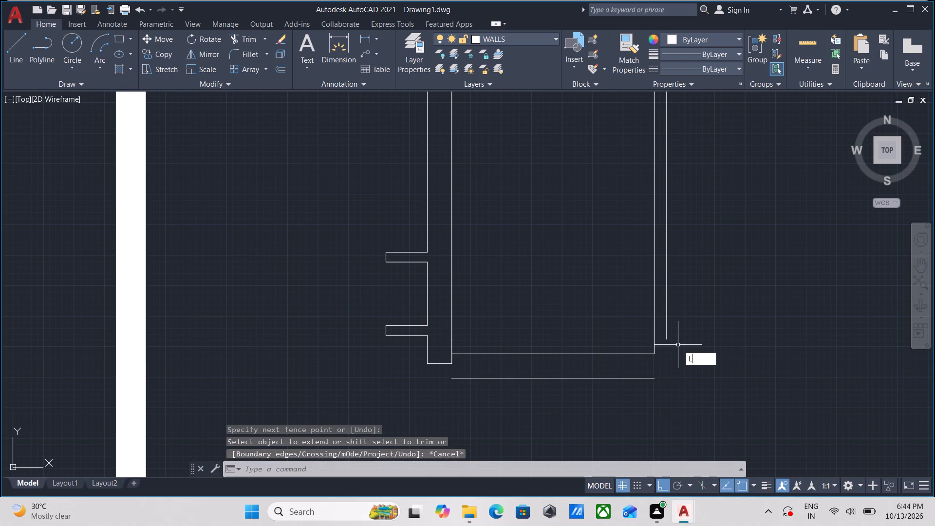
pyautogui.click(667, 339)
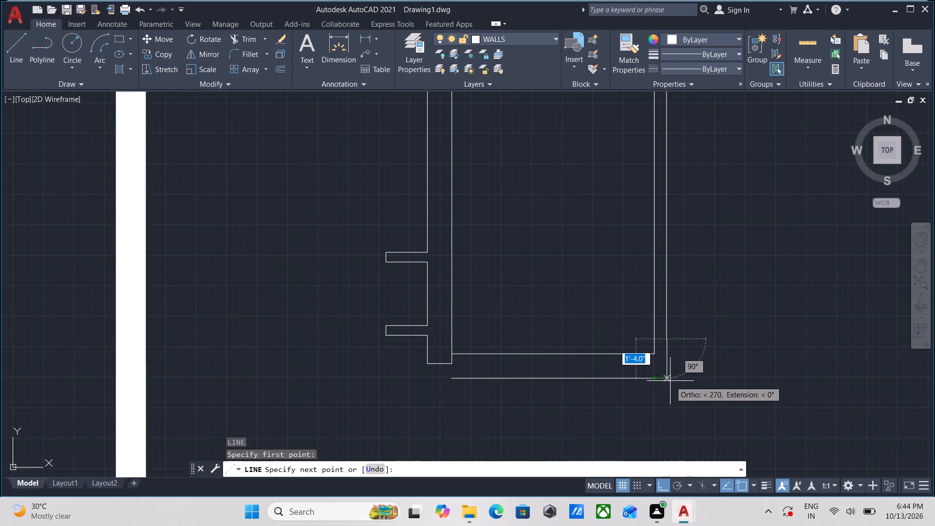
pyautogui.click(670, 381)
pyautogui.click(654, 380)
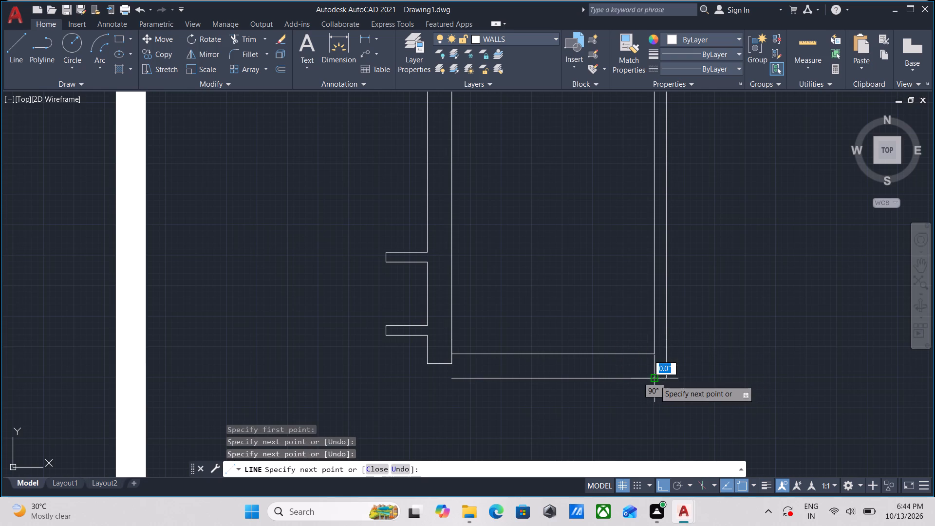
pyautogui.press('Escape')
# Trim away the west wall's south end cap and the inner west line's overhang below the inner south wall line.
pyautogui.scroll(-4, 665, 377)
pyautogui.moveTo(698, 351); pyautogui.dragTo(692, 363, button='middle')
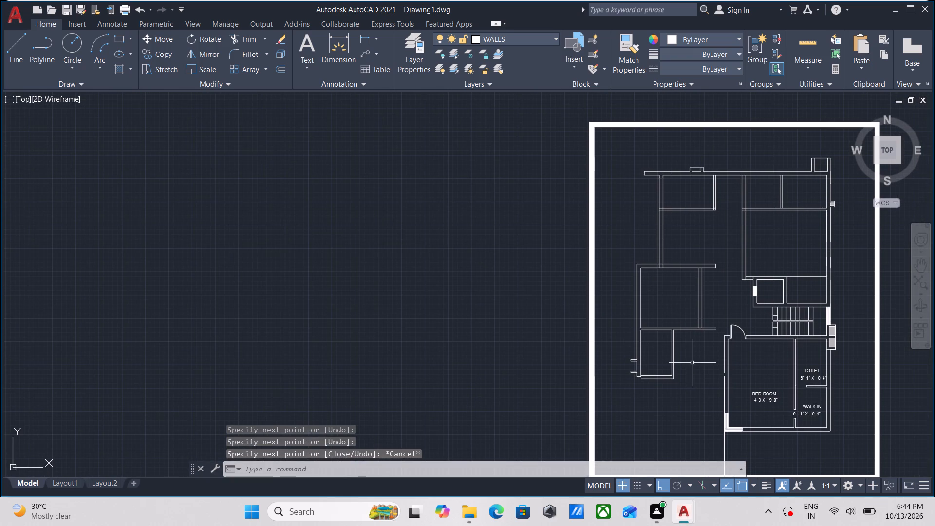
pyautogui.scroll(2, 624, 373)
pyautogui.scroll(1, 673, 403)
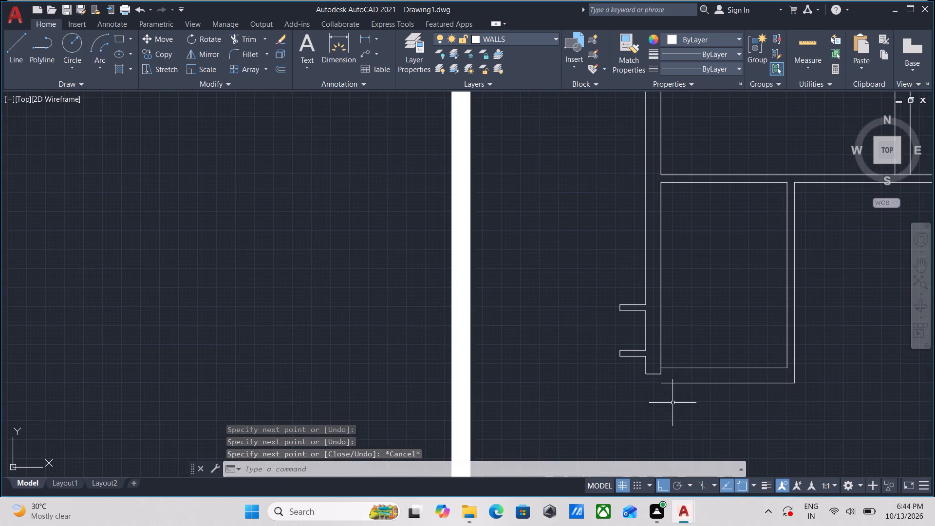
pyautogui.moveTo(674, 397); pyautogui.dragTo(679, 406, button='middle')
pyautogui.write('TR')
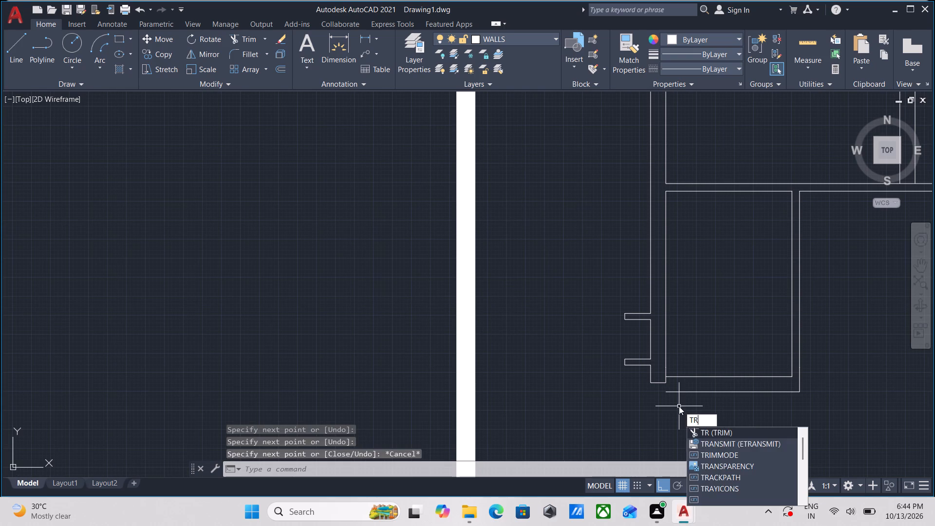
pyautogui.press('Return')
pyautogui.scroll(3, 679, 406)
pyautogui.click(612, 315)
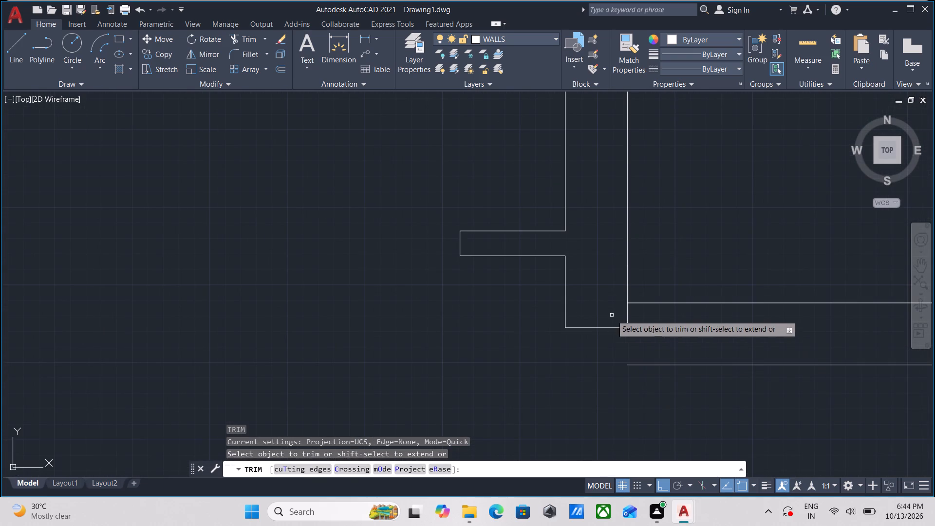
pyautogui.click(614, 354)
pyautogui.click(617, 321)
pyautogui.click(659, 321)
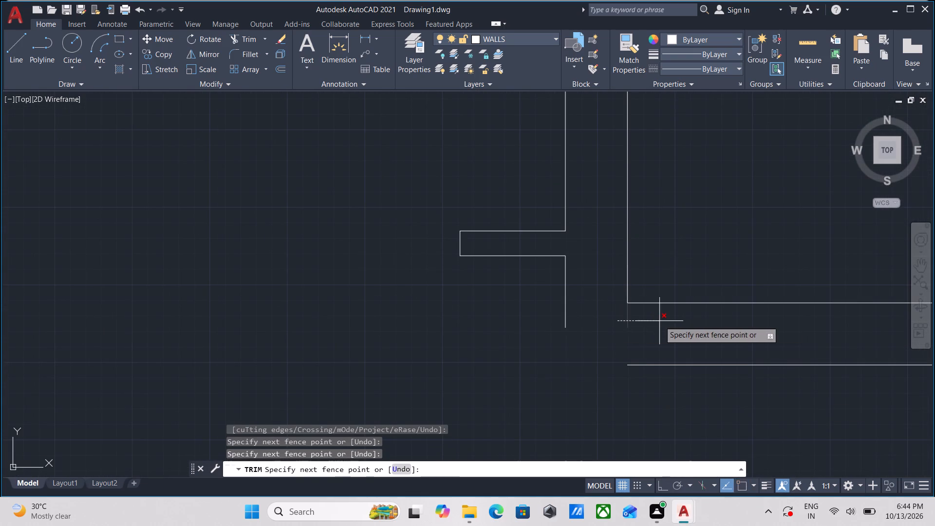
pyautogui.press('Escape')
# Shorten the outer west wall line's southern segment so its end is level with the small room's inner south wall line.
pyautogui.scroll(-2, 615, 339)
pyautogui.moveTo(615, 339); pyautogui.dragTo(625, 354, button='middle')
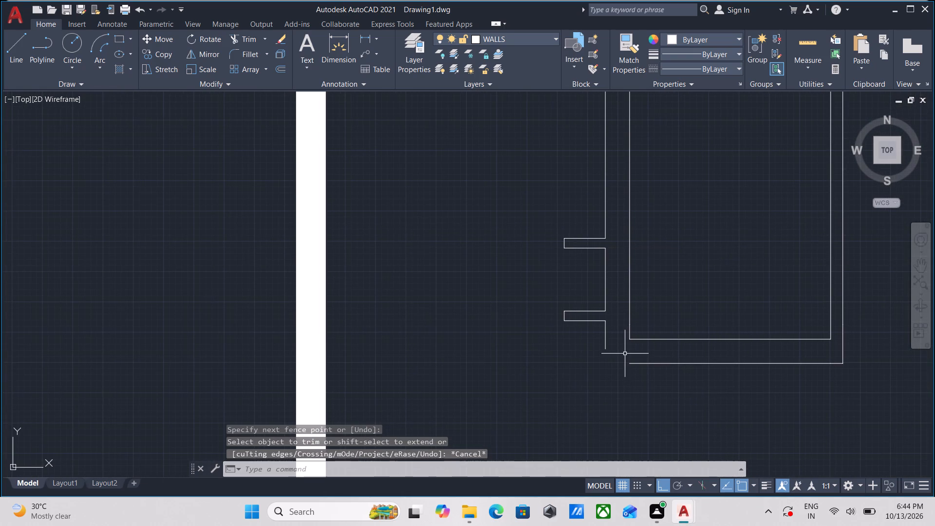
pyautogui.scroll(-1, 625, 354)
pyautogui.moveTo(625, 354); pyautogui.dragTo(649, 362, button='middle')
pyautogui.scroll(2, 628, 353)
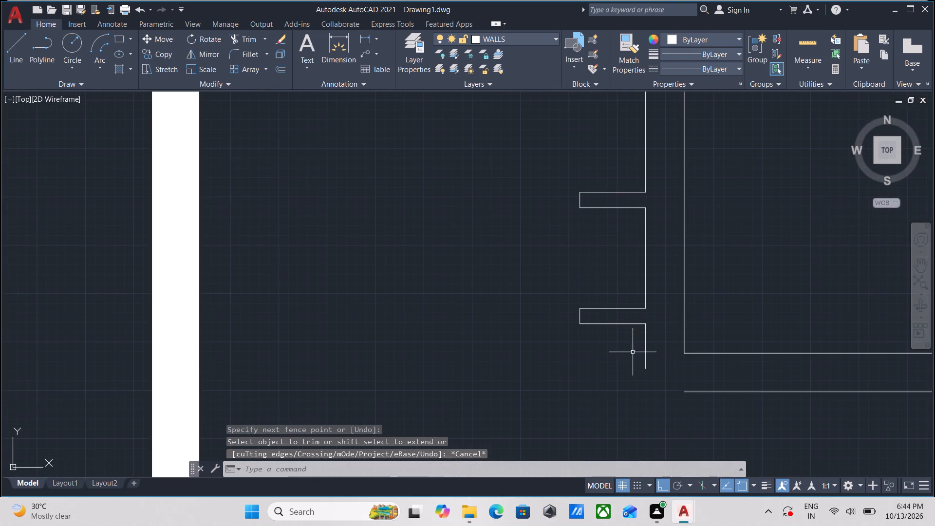
pyautogui.click(648, 364)
pyautogui.click(625, 356)
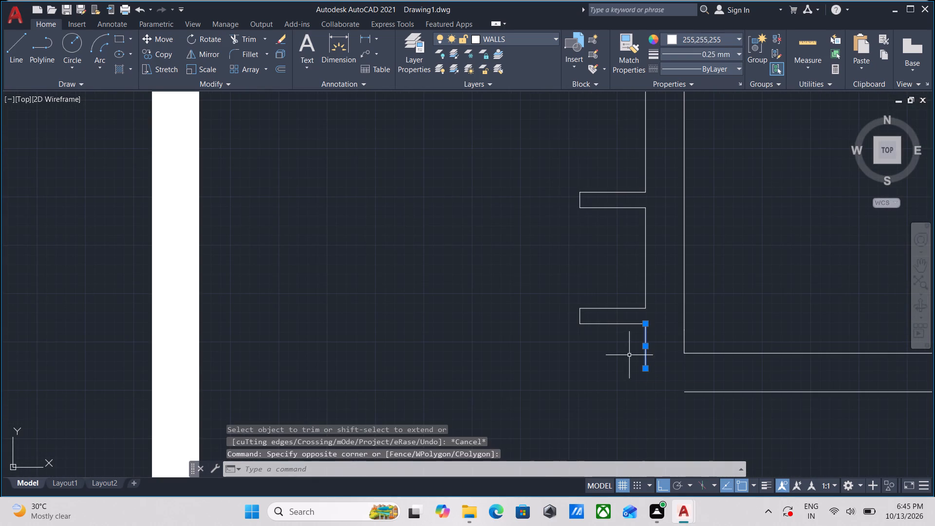
pyautogui.click(648, 372)
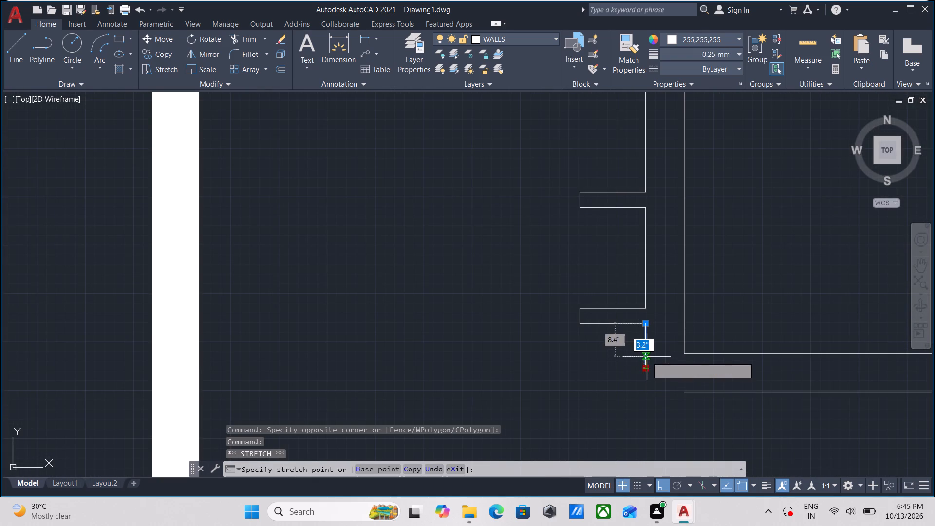
pyautogui.click(646, 354)
pyautogui.press('Escape')
pyautogui.middleClick(657, 371)
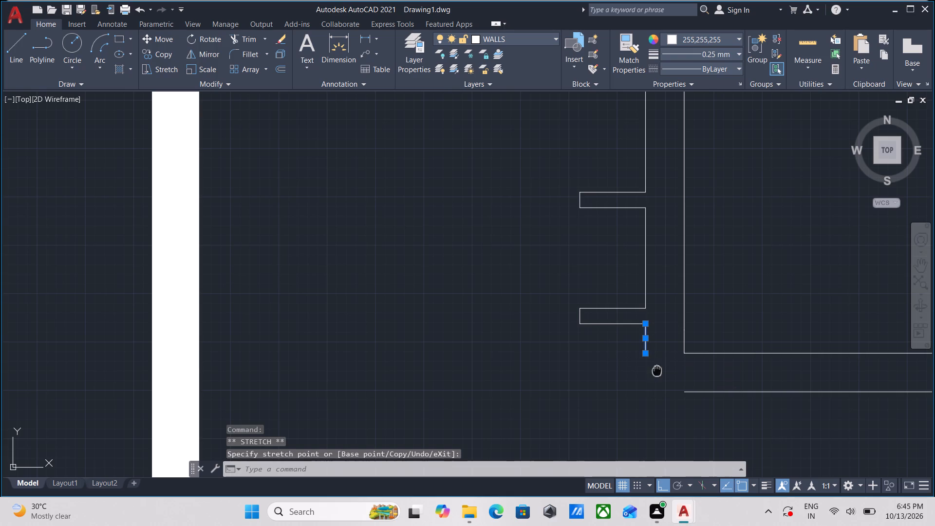
pyautogui.press('Escape')
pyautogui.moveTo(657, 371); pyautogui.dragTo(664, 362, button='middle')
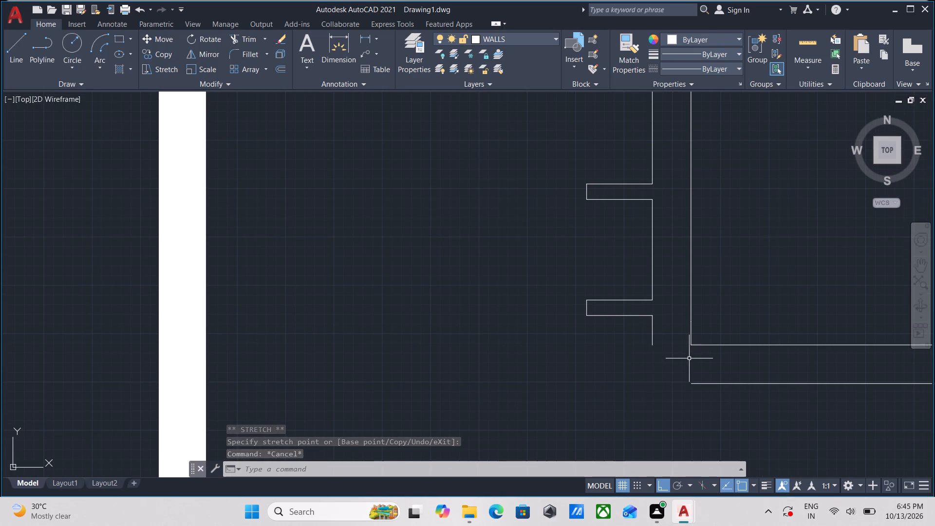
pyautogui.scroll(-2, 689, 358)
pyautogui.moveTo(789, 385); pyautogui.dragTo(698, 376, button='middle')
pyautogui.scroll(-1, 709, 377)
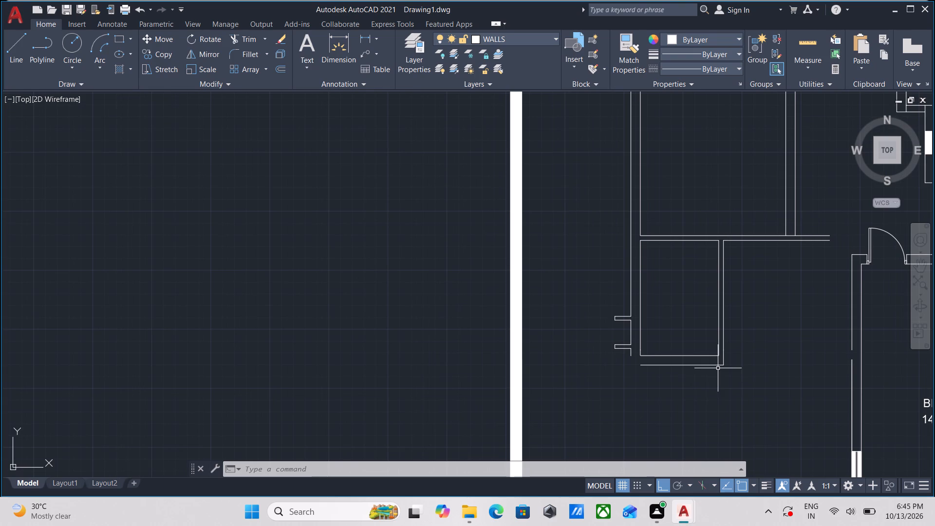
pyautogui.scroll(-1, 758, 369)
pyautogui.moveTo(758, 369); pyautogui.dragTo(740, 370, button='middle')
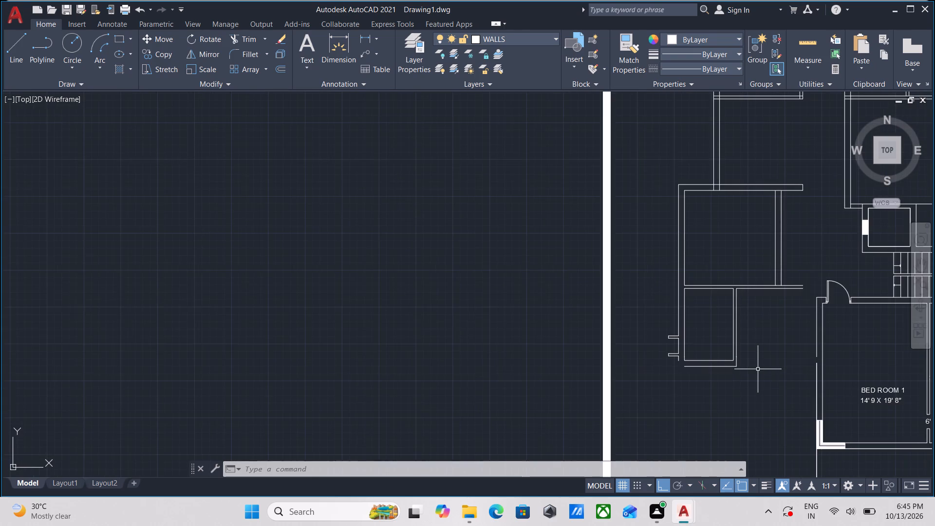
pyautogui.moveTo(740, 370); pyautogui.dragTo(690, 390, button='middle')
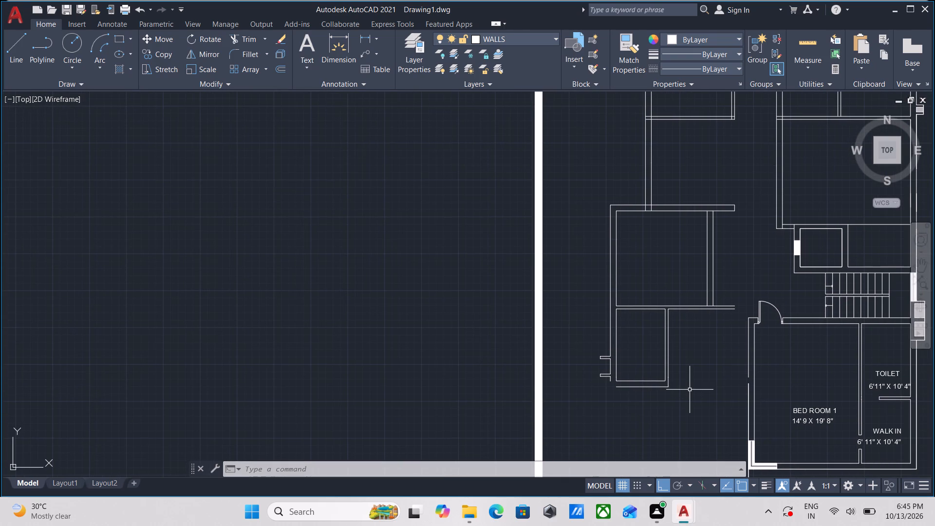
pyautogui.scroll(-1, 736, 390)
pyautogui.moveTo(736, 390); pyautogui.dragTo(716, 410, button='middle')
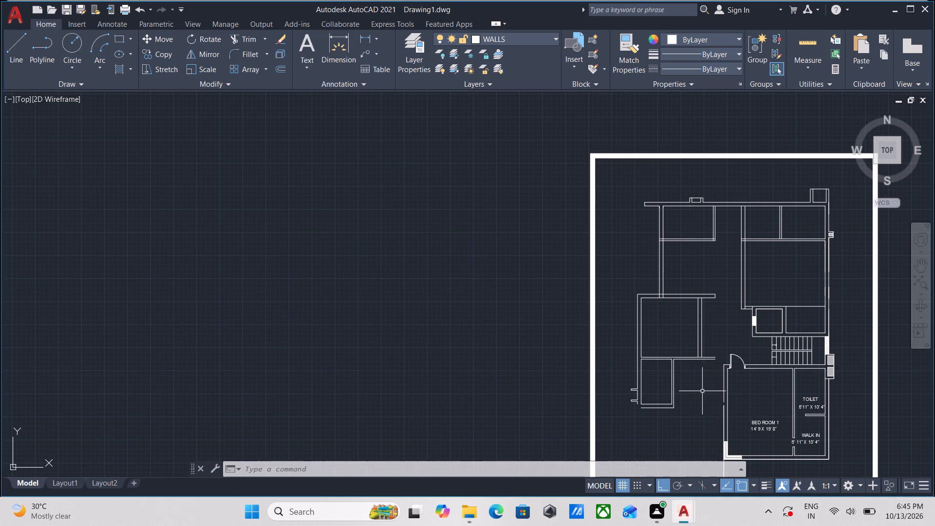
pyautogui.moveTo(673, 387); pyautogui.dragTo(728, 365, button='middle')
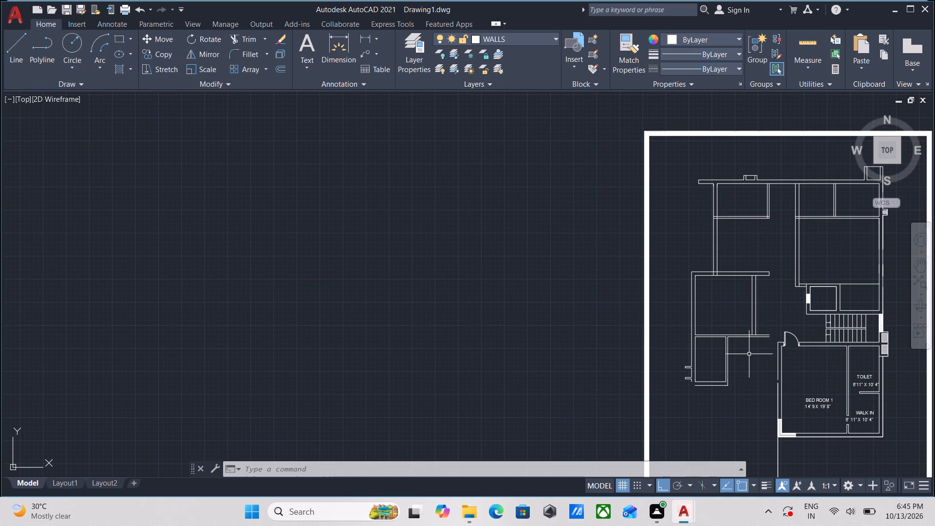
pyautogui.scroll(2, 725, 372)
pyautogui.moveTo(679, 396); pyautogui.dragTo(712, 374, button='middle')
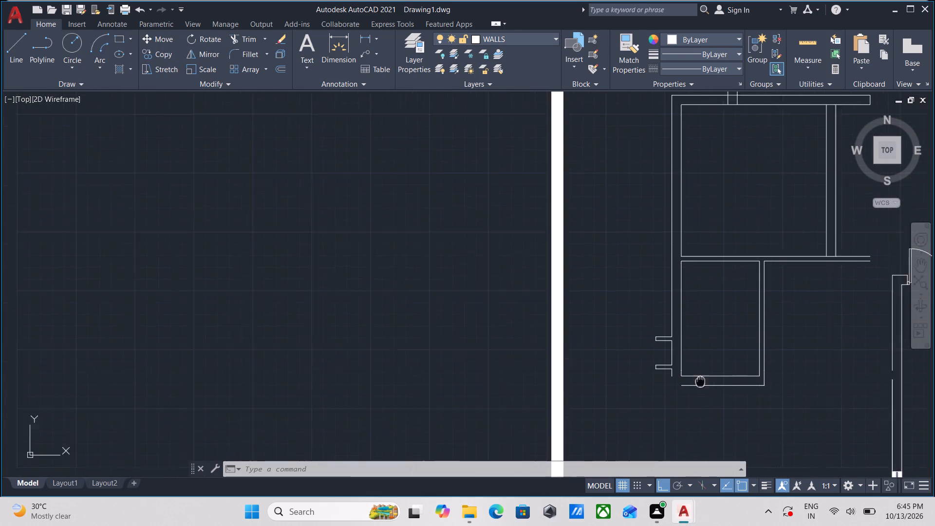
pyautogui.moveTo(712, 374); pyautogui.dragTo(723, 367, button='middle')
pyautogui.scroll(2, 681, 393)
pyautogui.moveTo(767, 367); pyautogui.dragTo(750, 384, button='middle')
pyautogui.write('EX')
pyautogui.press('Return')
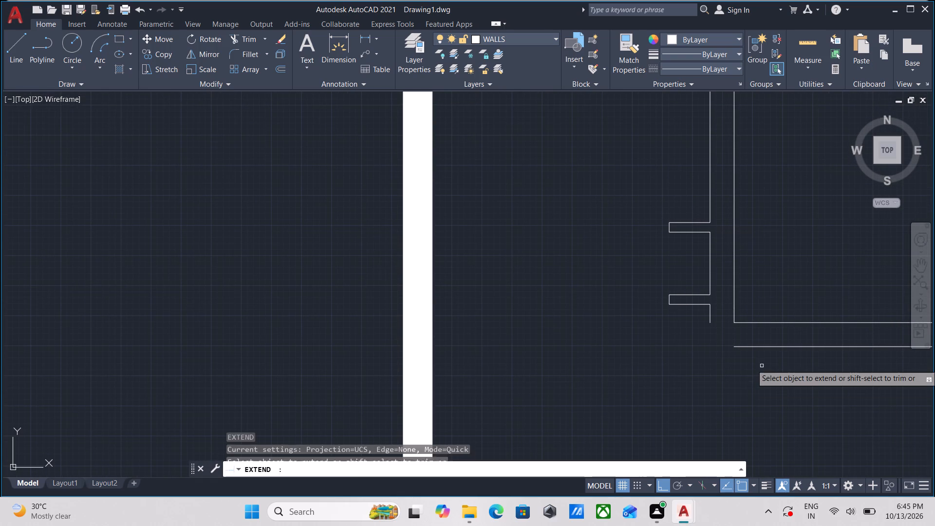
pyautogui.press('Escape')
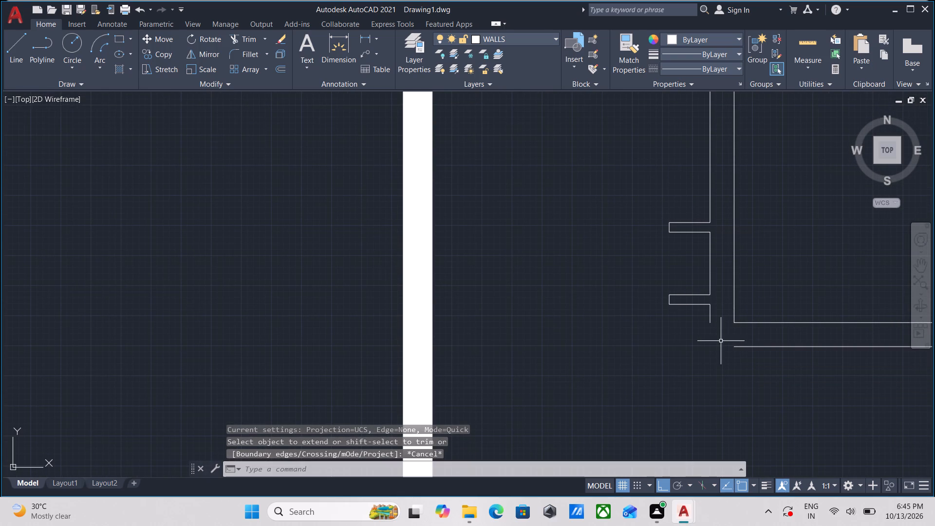
# Draw a line from the small room's outer southeast corner east to the outer west wall line of Bed Room 1.
pyautogui.scroll(-1, 725, 349)
pyautogui.moveTo(728, 353); pyautogui.dragTo(627, 327, button='middle')
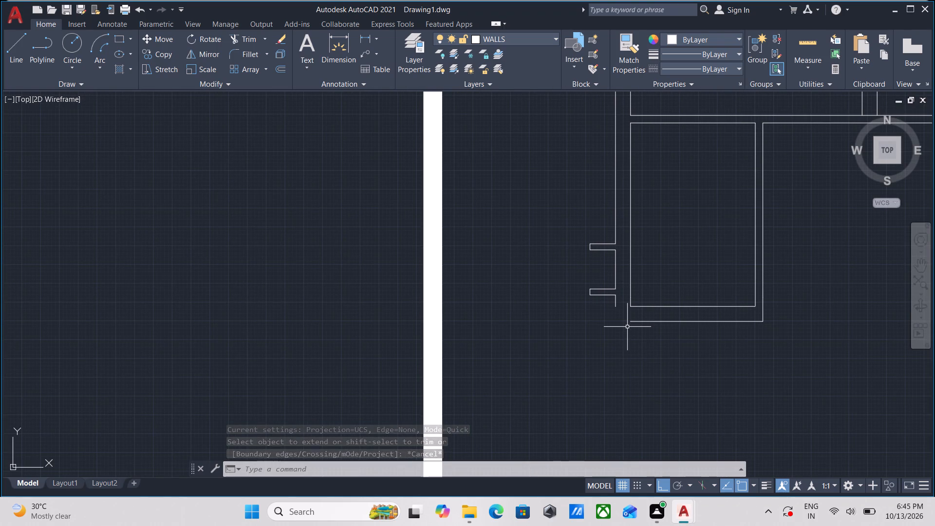
pyautogui.moveTo(729, 345); pyautogui.dragTo(580, 358, button='middle')
pyautogui.scroll(-1, 650, 369)
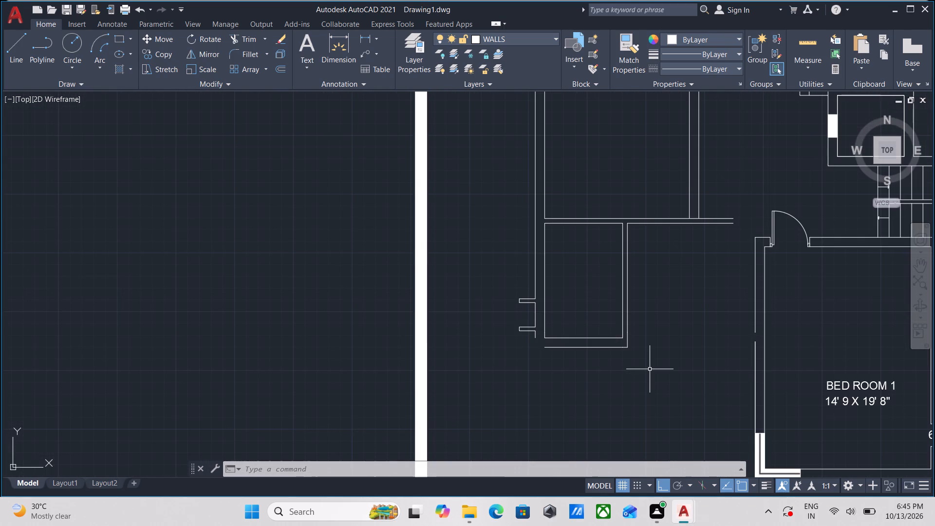
pyautogui.moveTo(650, 369); pyautogui.dragTo(621, 376, button='middle')
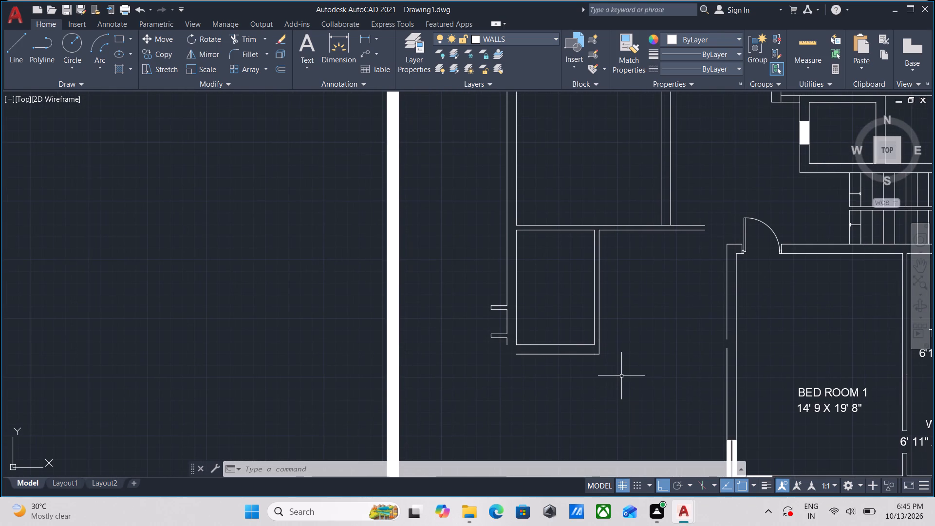
pyautogui.press('l')
pyautogui.press('Return')
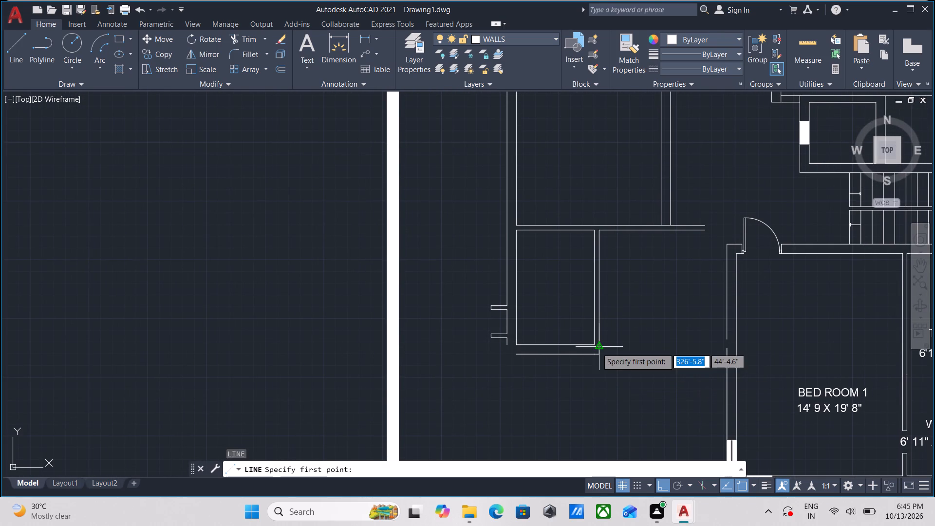
pyautogui.click(600, 353)
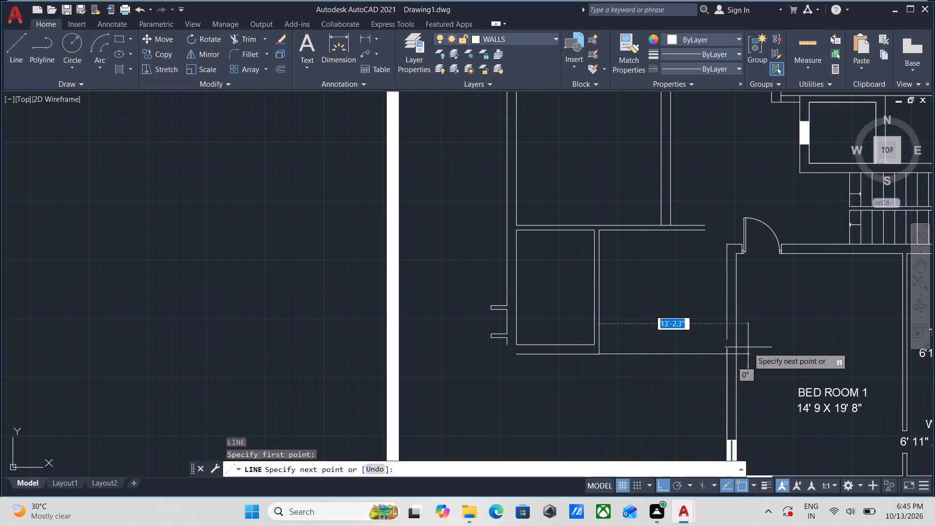
pyautogui.click(725, 354)
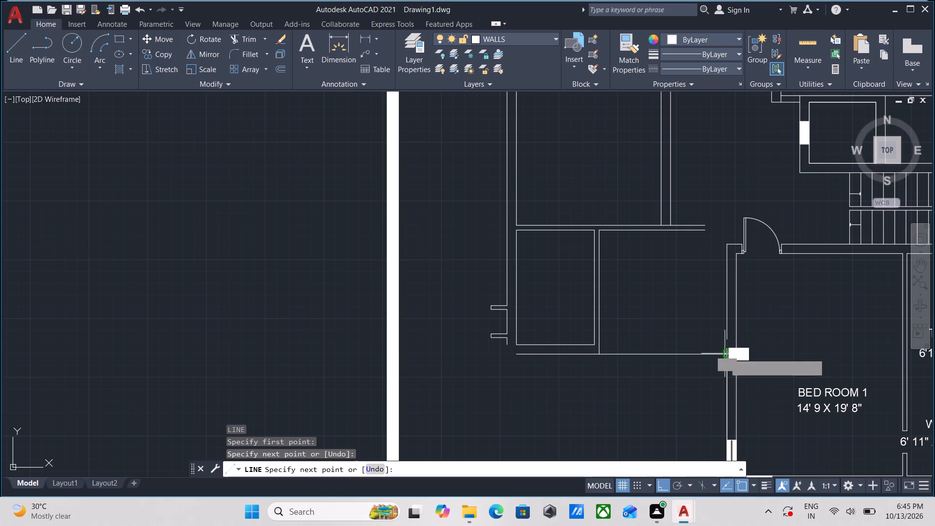
pyautogui.press('Escape')
# Offset the new horizontal line 10" to the north to form the second line of the south wall.
pyautogui.scroll(1, 673, 359)
pyautogui.moveTo(680, 363); pyautogui.dragTo(676, 359)
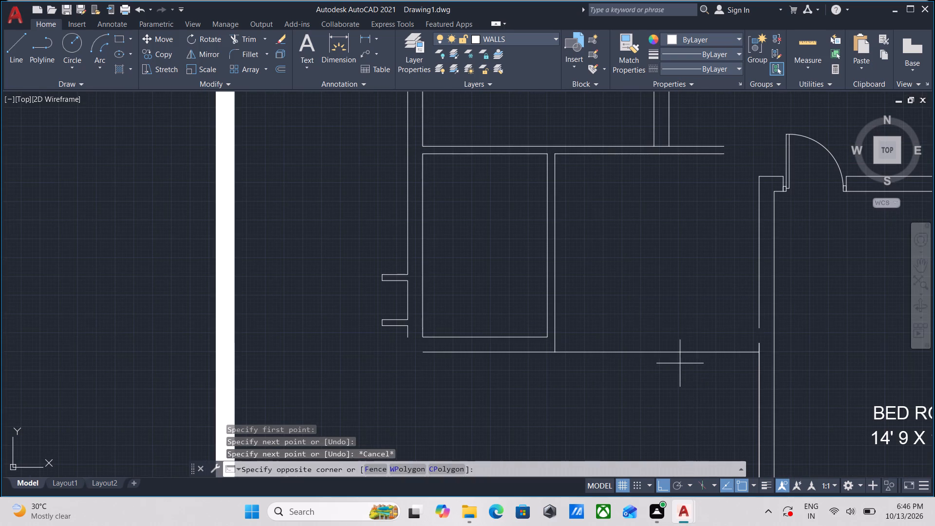
pyautogui.click(637, 321)
pyautogui.press('o')
pyautogui.press('Return')
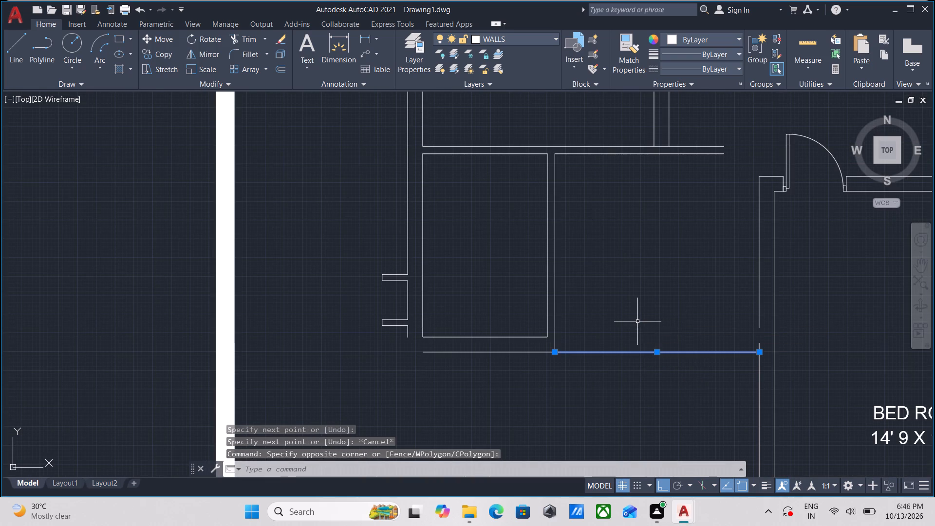
pyautogui.click(649, 355)
pyautogui.click(644, 301)
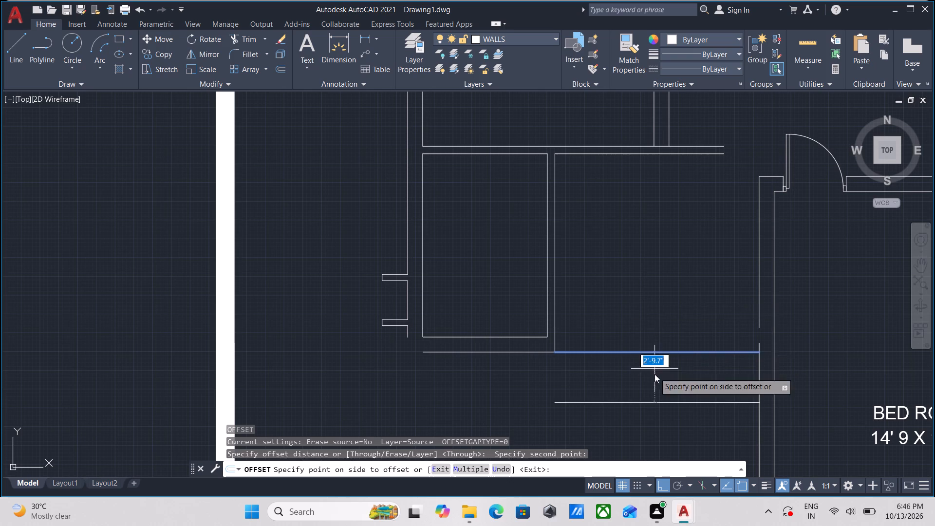
pyautogui.write('10')
pyautogui.press('Return')
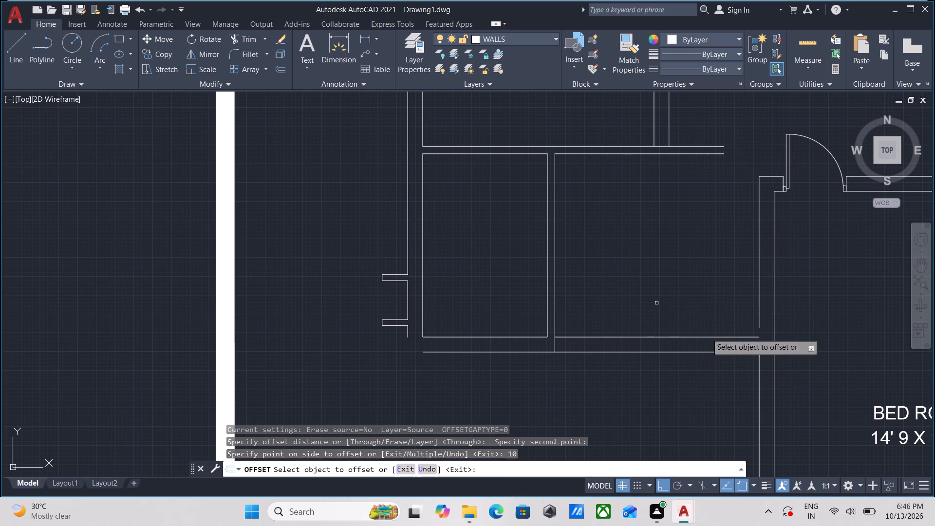
pyautogui.press('Escape')
# Extend Bed Room 1's outer west wall line down to the offset line, and the offset line east to the wall's inner line.
pyautogui.press('e')
pyautogui.press('x')
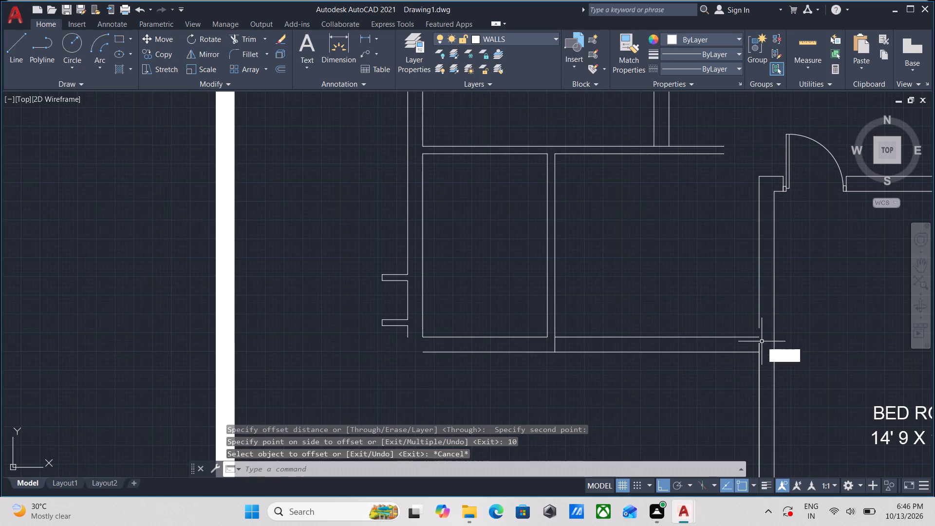
pyautogui.press('Return')
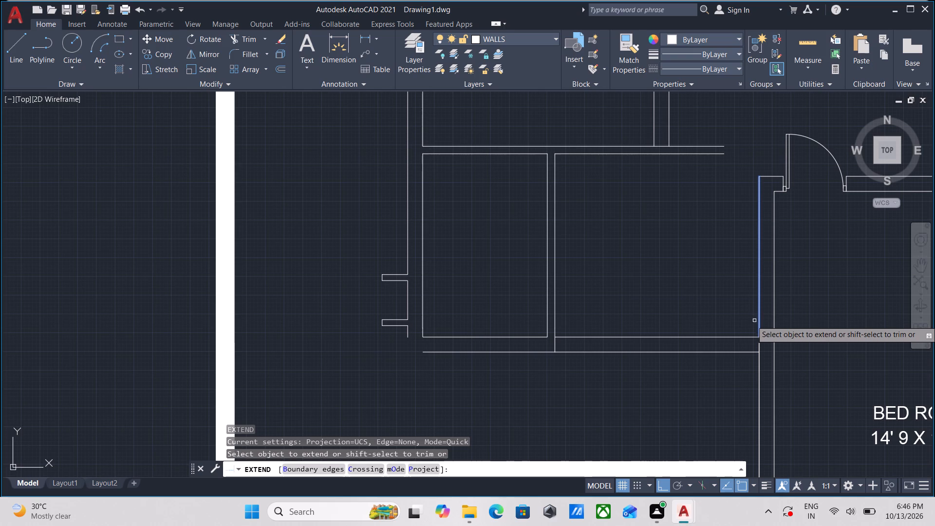
pyautogui.click(759, 322)
pyautogui.click(759, 336)
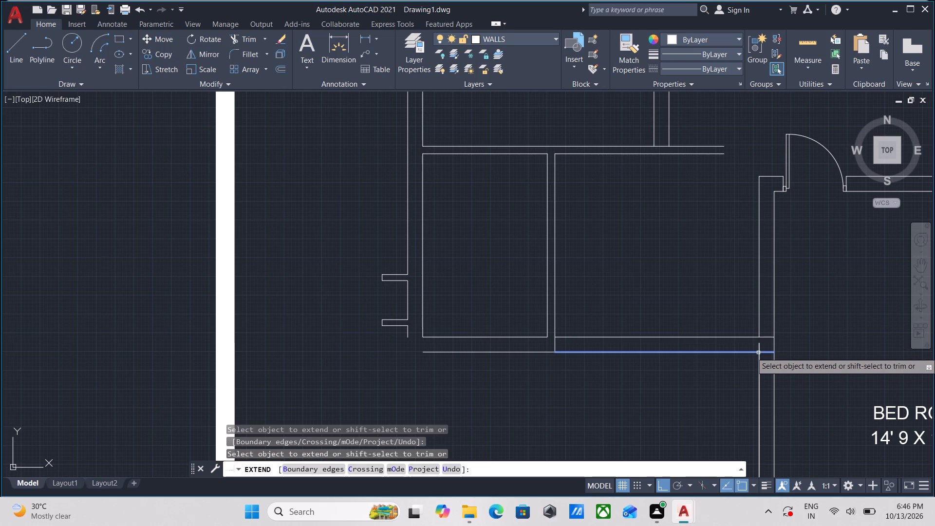
pyautogui.click(759, 346)
pyautogui.press('Escape')
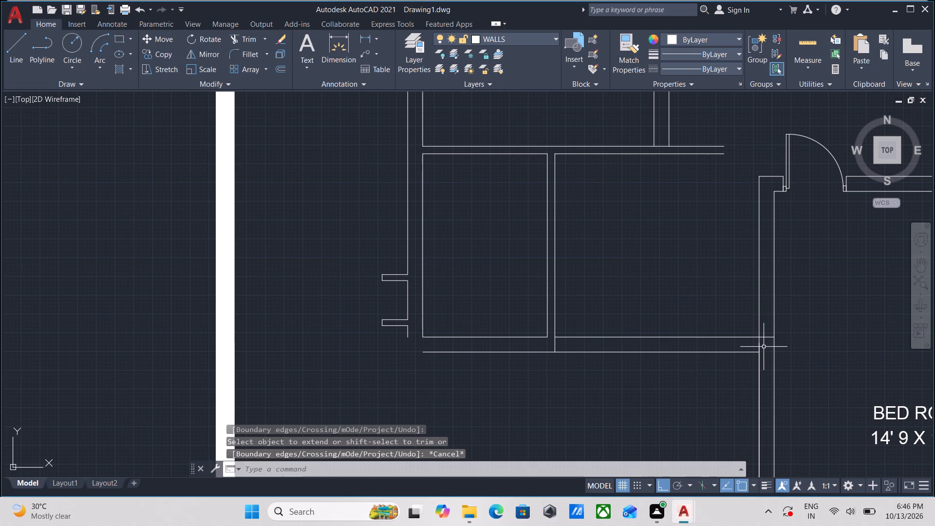
# Trim the offset line's overhang inside Bed Room 1's west wall and the outer wall line between the two south wall lines.
pyautogui.write('TR')
pyautogui.press('Return')
pyautogui.scroll(2, 768, 343)
pyautogui.click(768, 343)
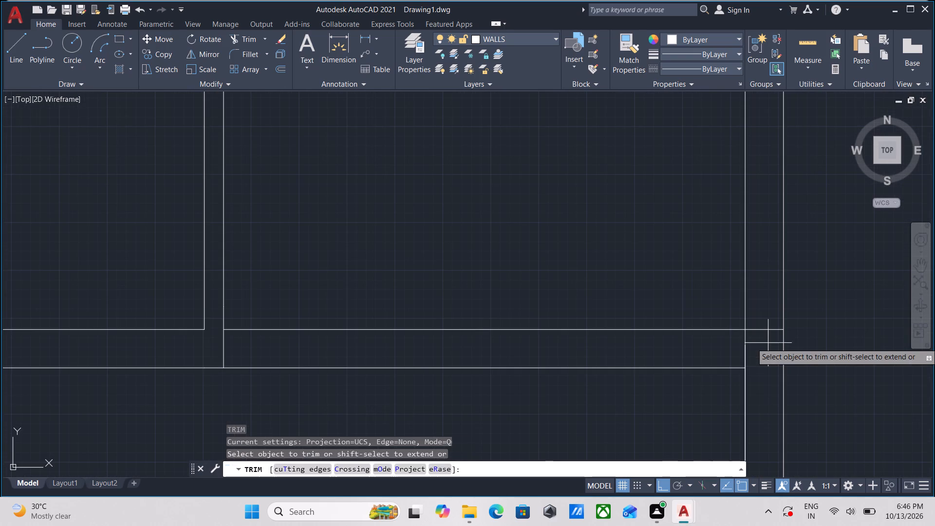
pyautogui.click(765, 301)
pyautogui.click(760, 348)
pyautogui.click(724, 348)
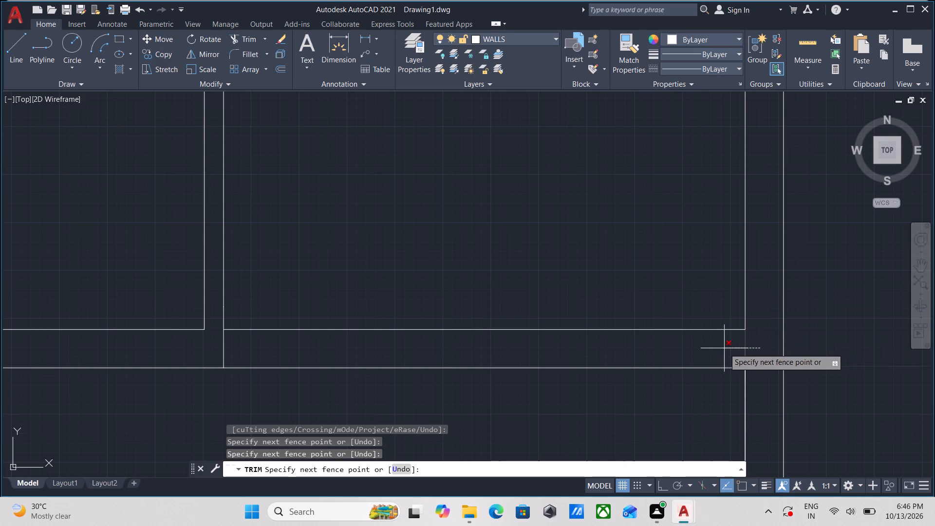
pyautogui.press('Escape')
# Trim the partition's east line where it crosses the south wall, between the wall's inner and outer lines.
pyautogui.scroll(-3, 724, 348)
pyautogui.moveTo(681, 383); pyautogui.dragTo(750, 357, button='middle')
pyautogui.moveTo(625, 343); pyautogui.dragTo(645, 348, button='middle')
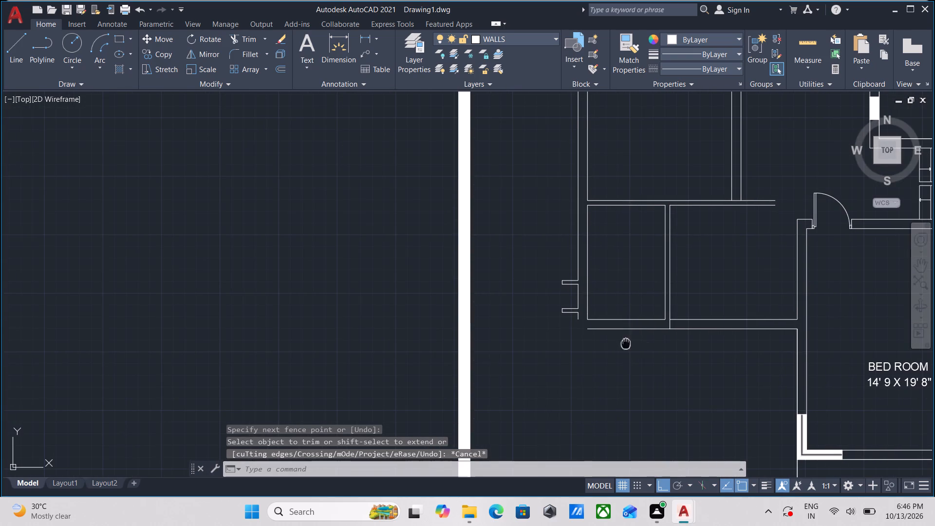
pyautogui.moveTo(645, 348); pyautogui.dragTo(713, 365, button='middle')
pyautogui.scroll(2, 772, 356)
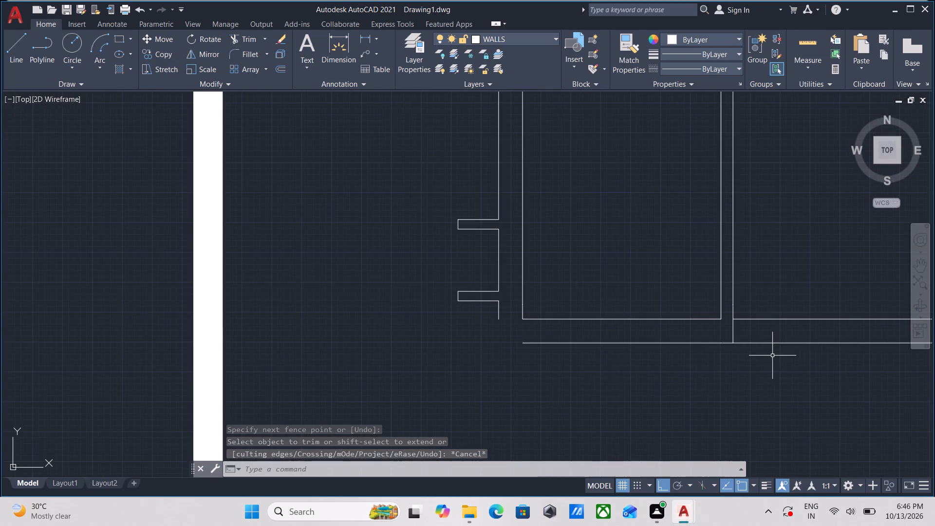
pyautogui.moveTo(773, 355); pyautogui.dragTo(729, 388, button='middle')
pyautogui.write('TR')
pyautogui.press('Return')
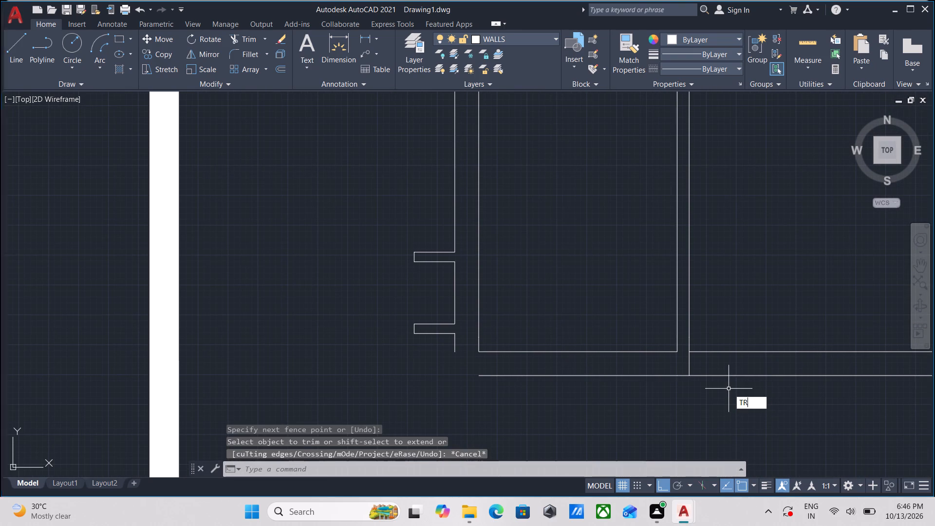
pyautogui.scroll(1, 670, 367)
pyautogui.click(717, 354)
pyautogui.click(672, 363)
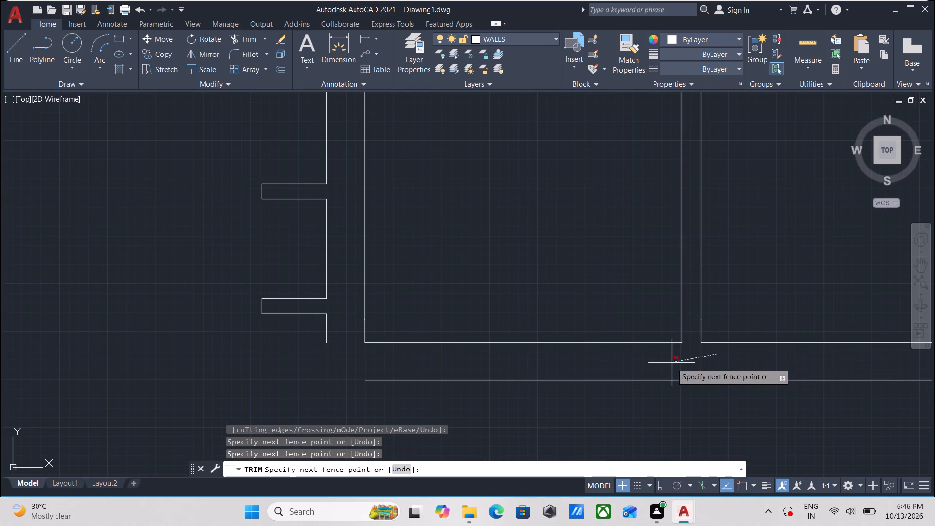
pyautogui.press('Escape')
# Draw a line from the outer west wall line's end about 9.9" south, then east to the outer south wall line's end.
pyautogui.moveTo(606, 367); pyautogui.dragTo(792, 368, button='middle')
pyautogui.moveTo(561, 385); pyautogui.dragTo(680, 382, button='middle')
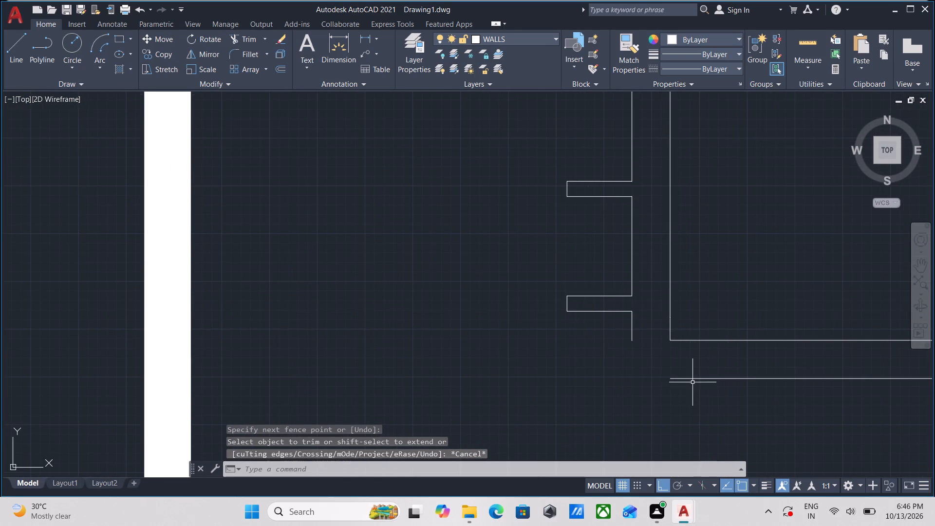
pyautogui.press('l')
pyautogui.press('Return')
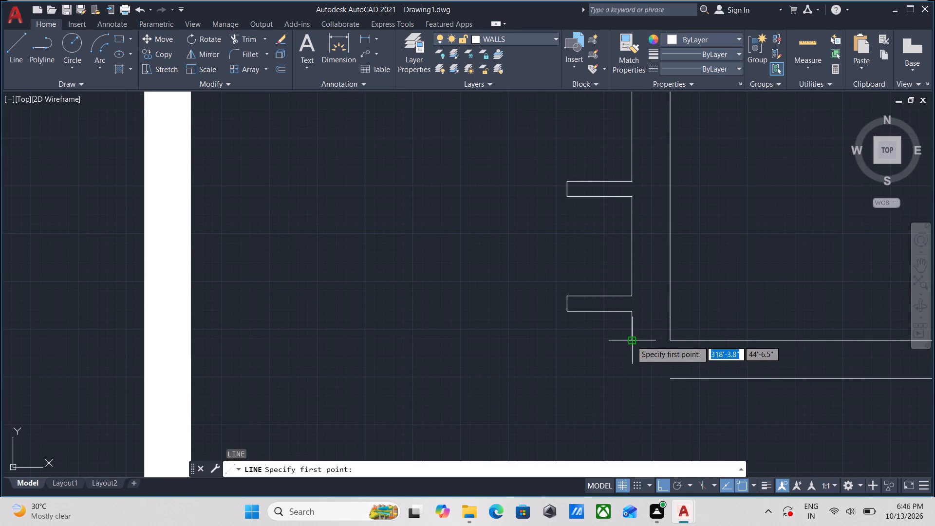
pyautogui.click(631, 340)
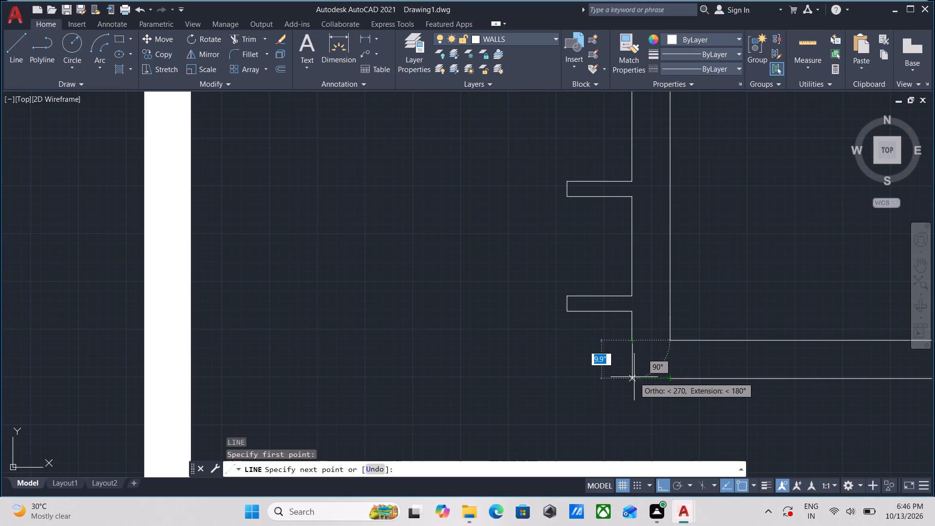
pyautogui.click(634, 377)
pyautogui.click(667, 378)
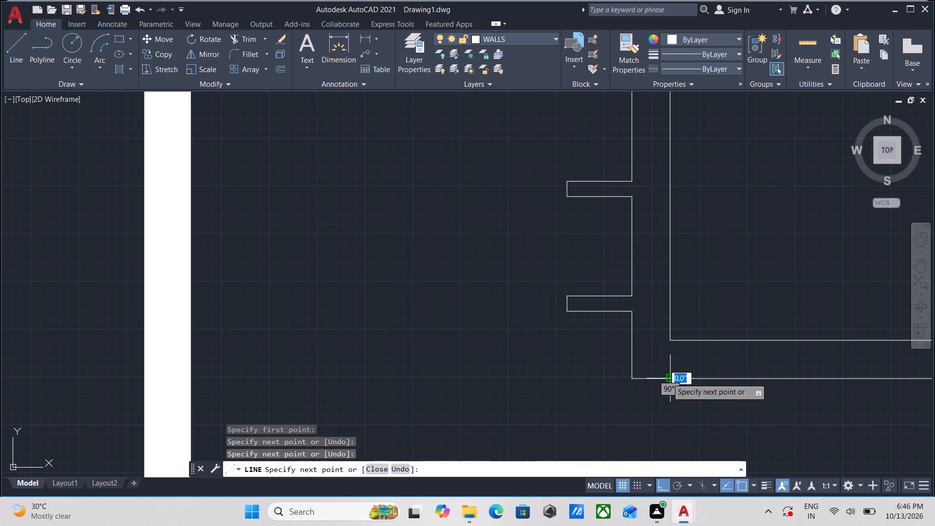
pyautogui.press('Escape')
# Trim away the line running south from Bed Room 1's southwest corner to the plan border.
pyautogui.scroll(-4, 684, 380)
pyautogui.moveTo(728, 386); pyautogui.dragTo(603, 354, button='middle')
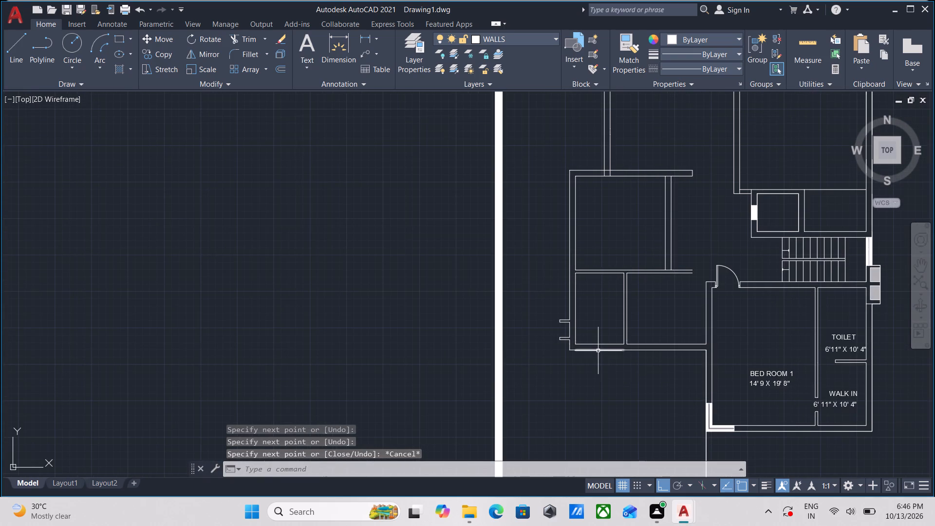
pyautogui.moveTo(666, 379); pyautogui.dragTo(665, 336, button='middle')
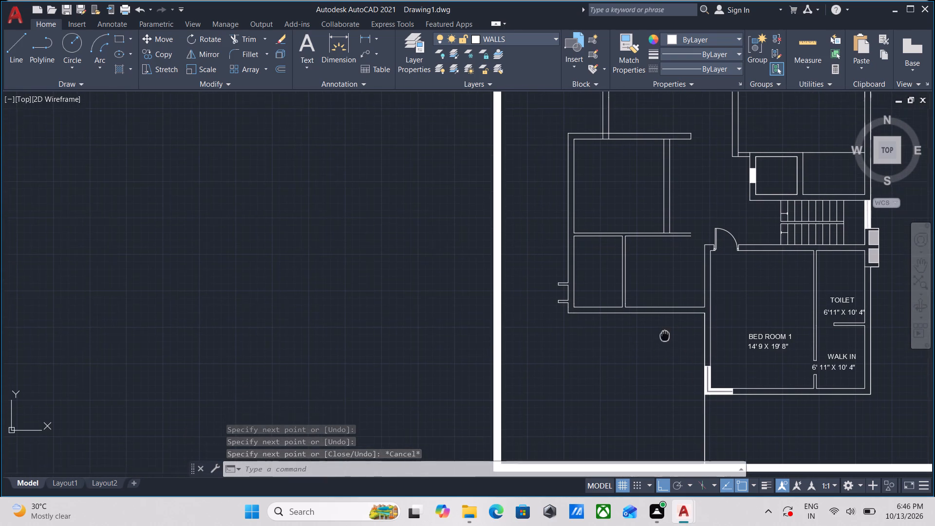
pyautogui.moveTo(664, 335); pyautogui.dragTo(697, 303, button='middle')
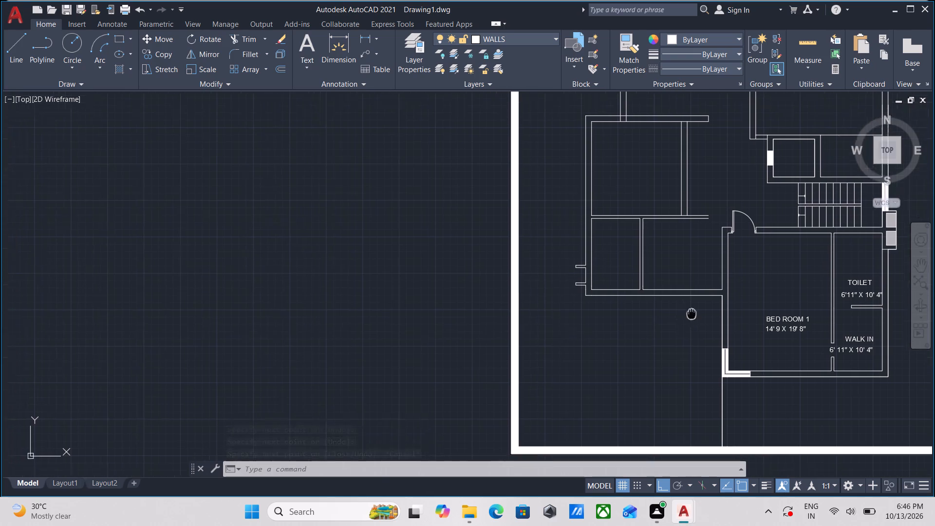
pyautogui.moveTo(697, 303); pyautogui.dragTo(701, 298, button='middle')
pyautogui.moveTo(760, 397); pyautogui.dragTo(730, 395, button='middle')
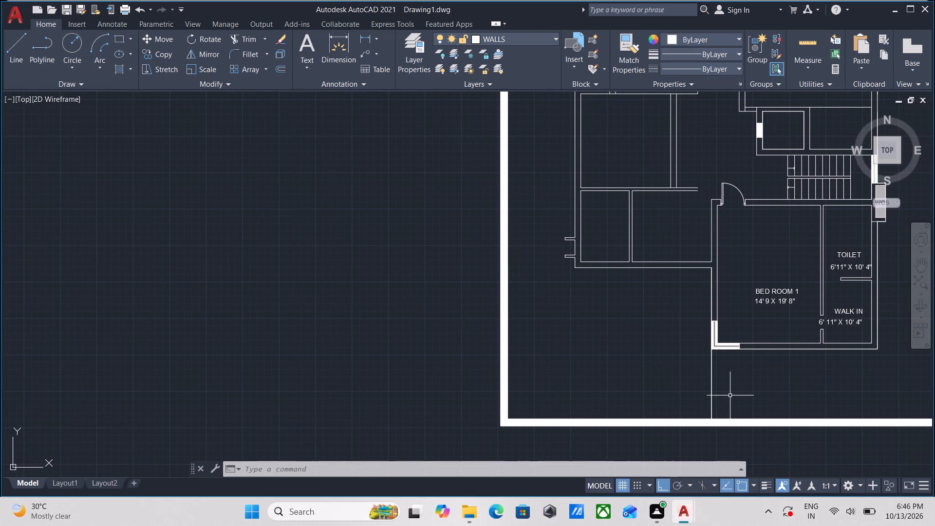
pyautogui.write('TR')
pyautogui.press('Return')
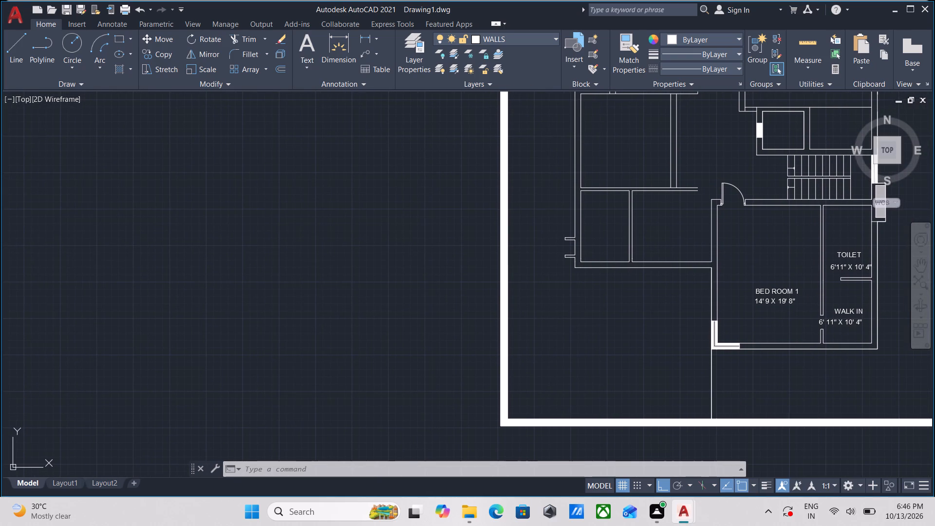
pyautogui.click(731, 388)
pyautogui.click(647, 389)
pyautogui.scroll(2, 748, 358)
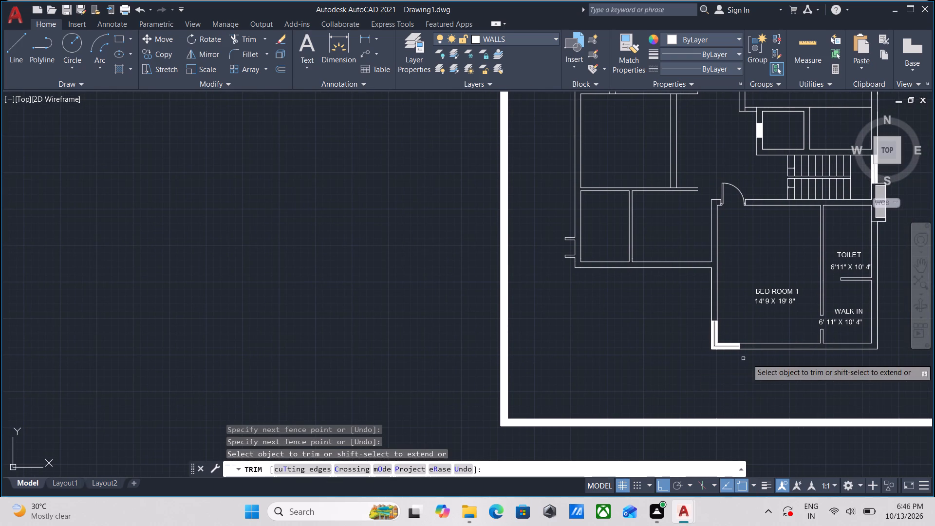
pyautogui.scroll(1, 748, 358)
pyautogui.scroll(1, 719, 332)
pyautogui.press('Escape')
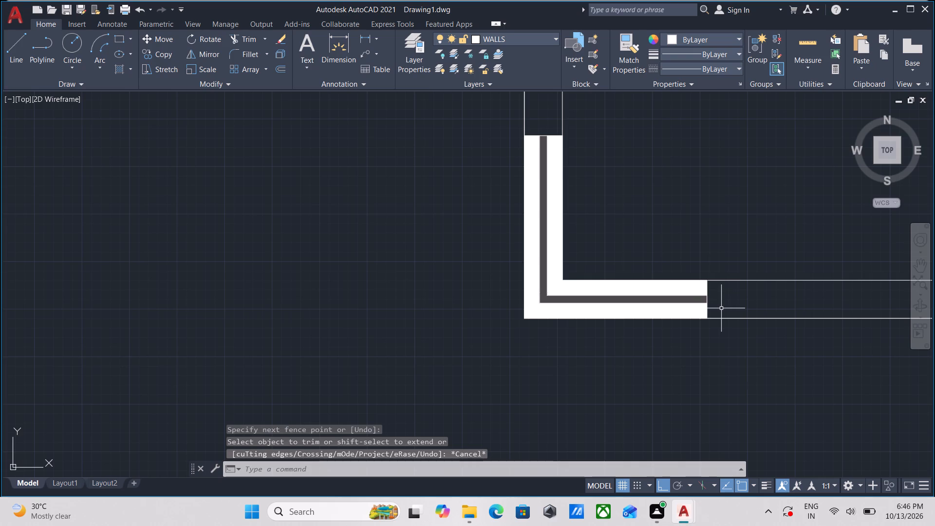
pyautogui.scroll(1, 725, 309)
pyautogui.press('Escape')
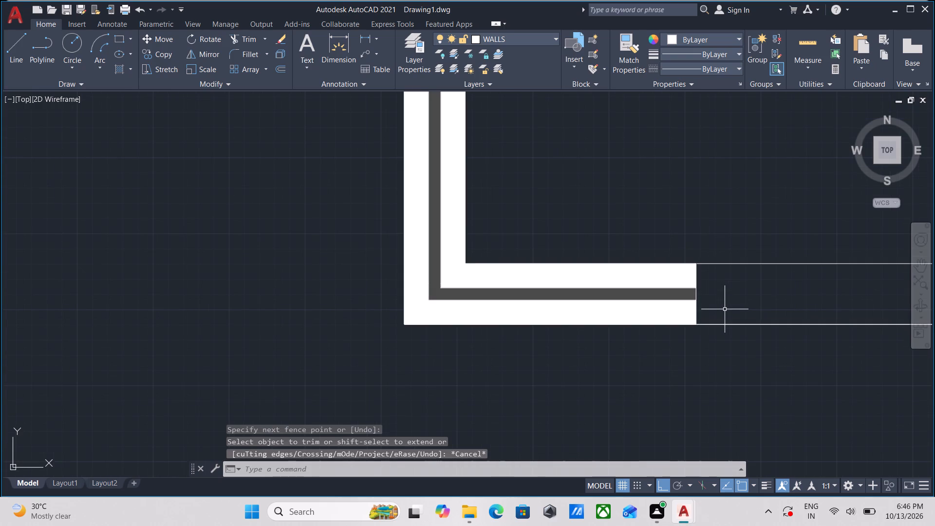
# Erase the L-shaped solid white wall fill with its grey band at Bed Room 1's southwest corner.
pyautogui.click(725, 309)
pyautogui.click(607, 286)
pyautogui.rightClick(607, 286)
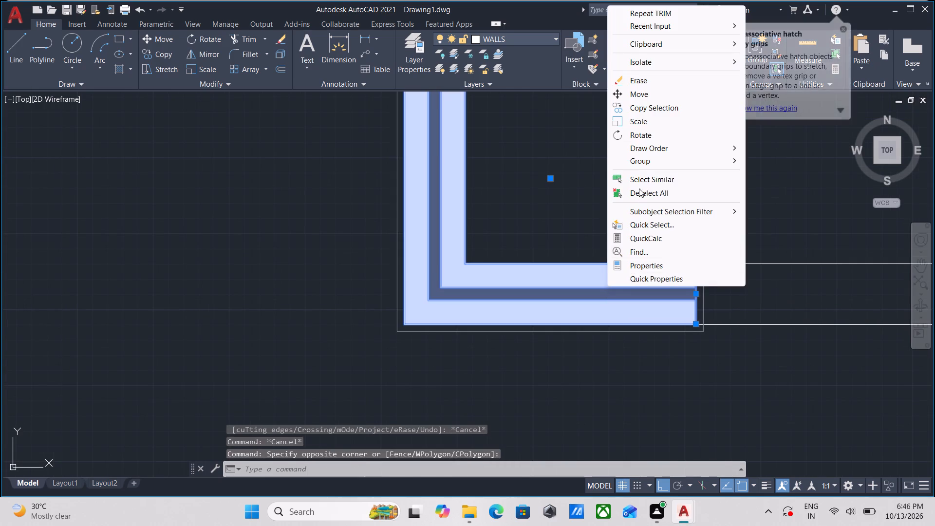
pyautogui.click(642, 77)
# Erase the short line crossing between the two lines of Bed Room 1's west wall, near its southwest corner.
pyautogui.scroll(-2, 596, 196)
pyautogui.moveTo(596, 196); pyautogui.dragTo(635, 297, button='middle')
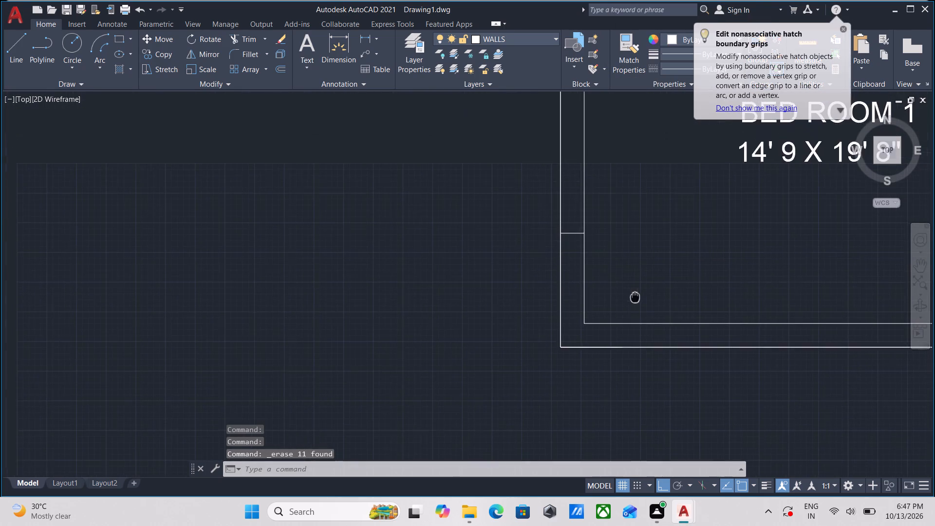
pyautogui.scroll(3, 562, 239)
pyautogui.click(582, 248)
pyautogui.click(566, 187)
pyautogui.rightClick(566, 187)
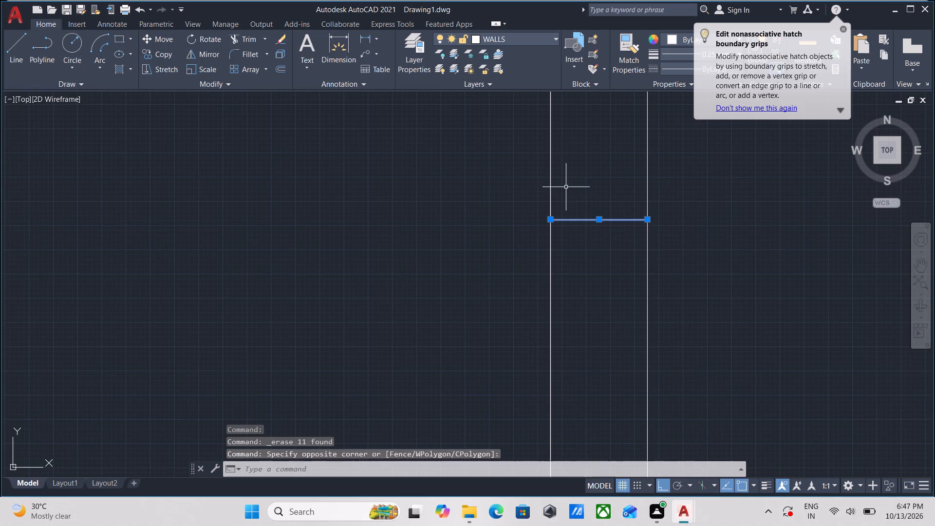
pyautogui.click(605, 263)
# Draw a line about 11'-7.5" south from the outer wall's southwest corner, level with Bed Room 1's outer south wall line.
pyautogui.scroll(-4, 605, 263)
pyautogui.moveTo(605, 263); pyautogui.dragTo(660, 234, button='middle')
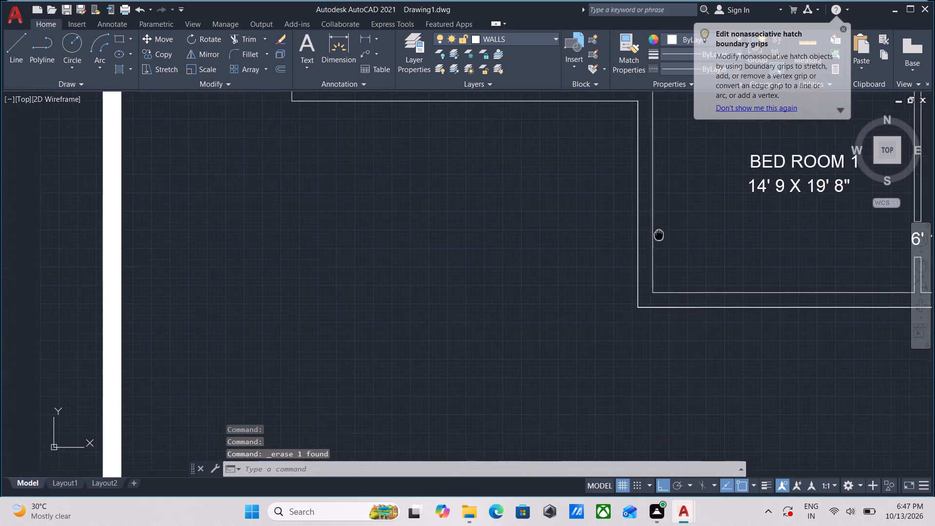
pyautogui.scroll(-1, 660, 234)
pyautogui.moveTo(553, 277); pyautogui.dragTo(580, 277, button='middle')
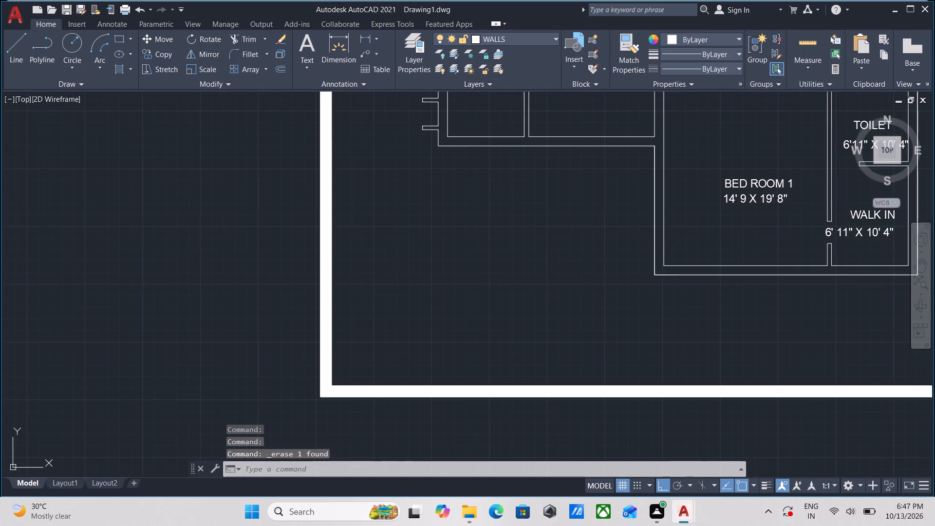
pyautogui.moveTo(580, 277); pyautogui.dragTo(661, 282, button='middle')
pyautogui.scroll(-1, 587, 267)
pyautogui.moveTo(587, 267); pyautogui.dragTo(606, 294, button='middle')
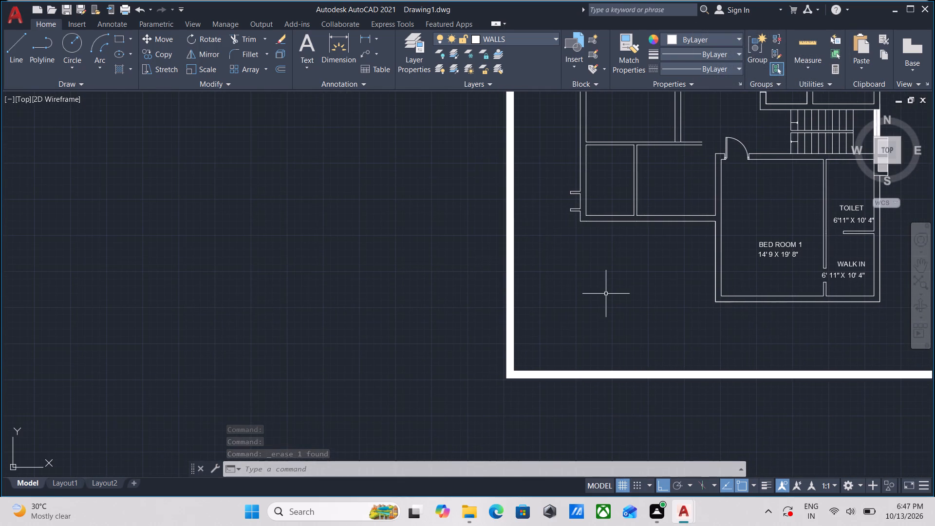
pyautogui.moveTo(607, 294); pyautogui.dragTo(629, 304, button='middle')
pyautogui.press('l')
pyautogui.press('Return')
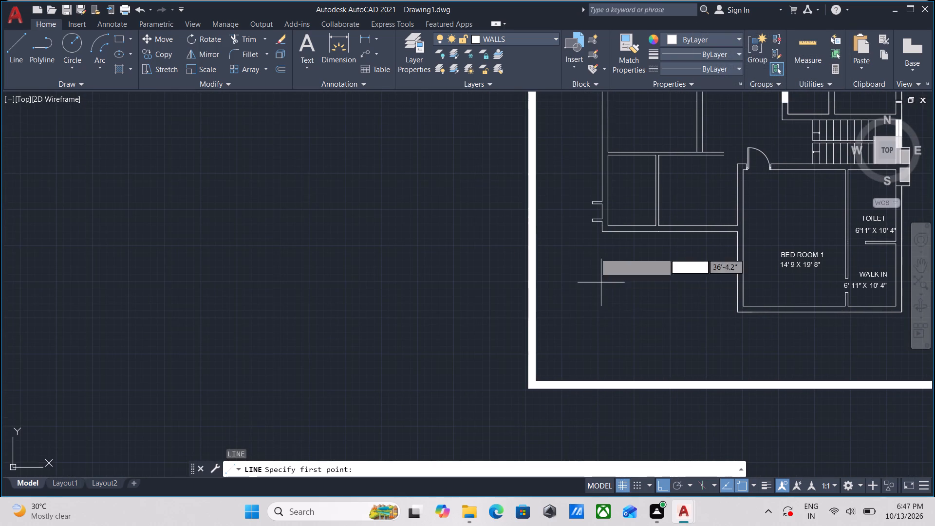
pyautogui.scroll(1, 598, 234)
pyautogui.click(605, 227)
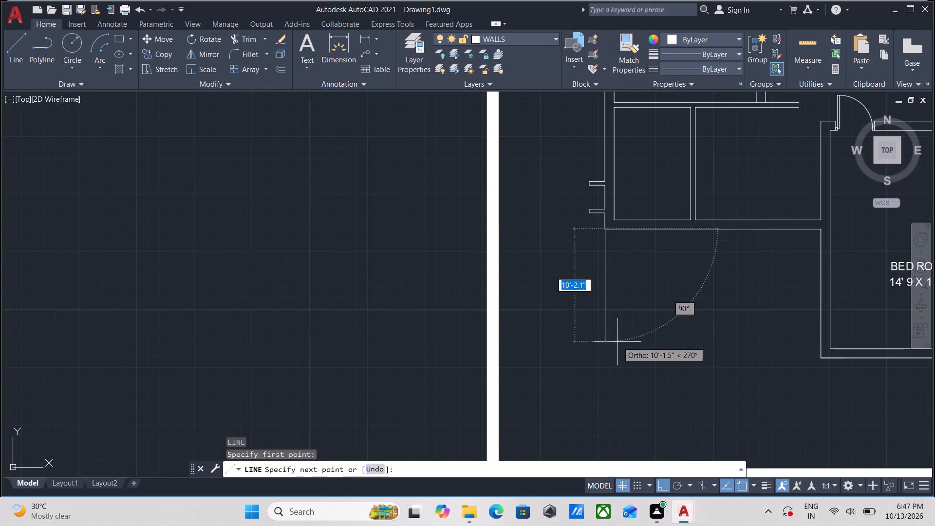
pyautogui.moveTo(617, 342); pyautogui.dragTo(618, 287, button='middle')
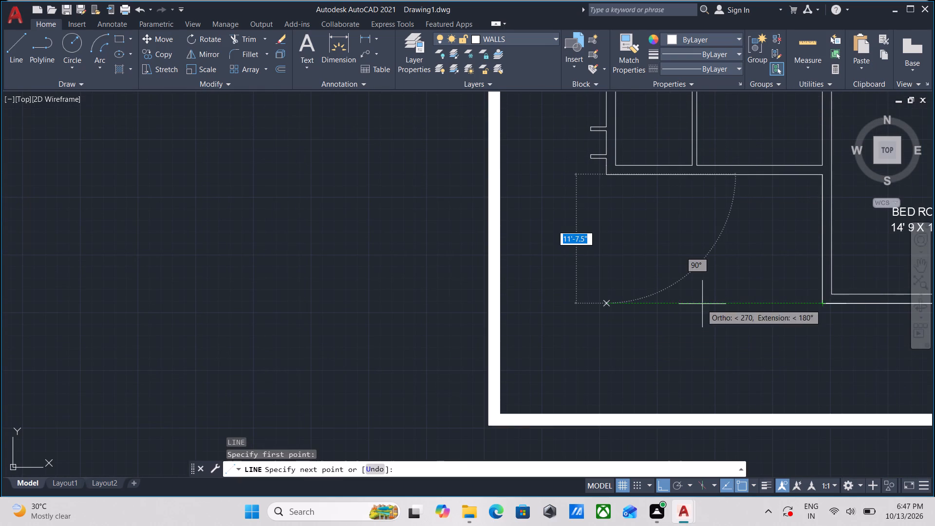
pyautogui.click(605, 302)
pyautogui.press('Escape')
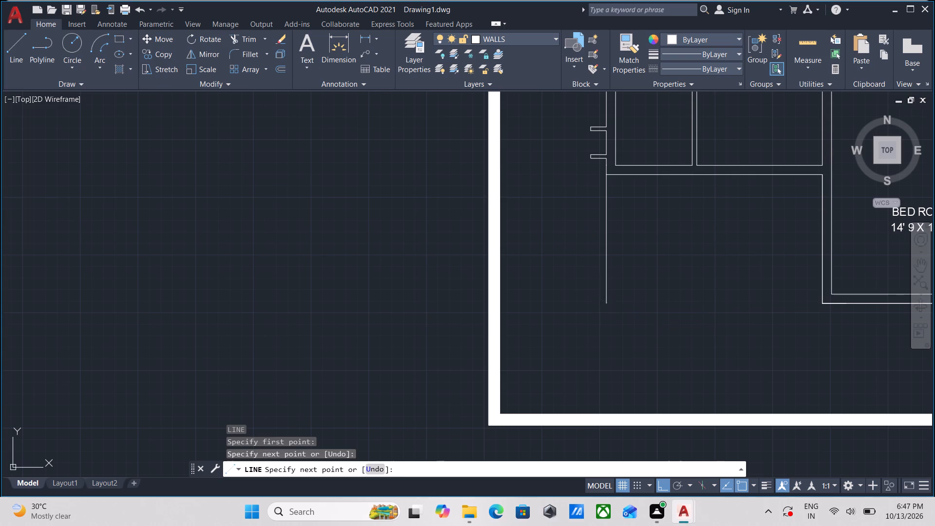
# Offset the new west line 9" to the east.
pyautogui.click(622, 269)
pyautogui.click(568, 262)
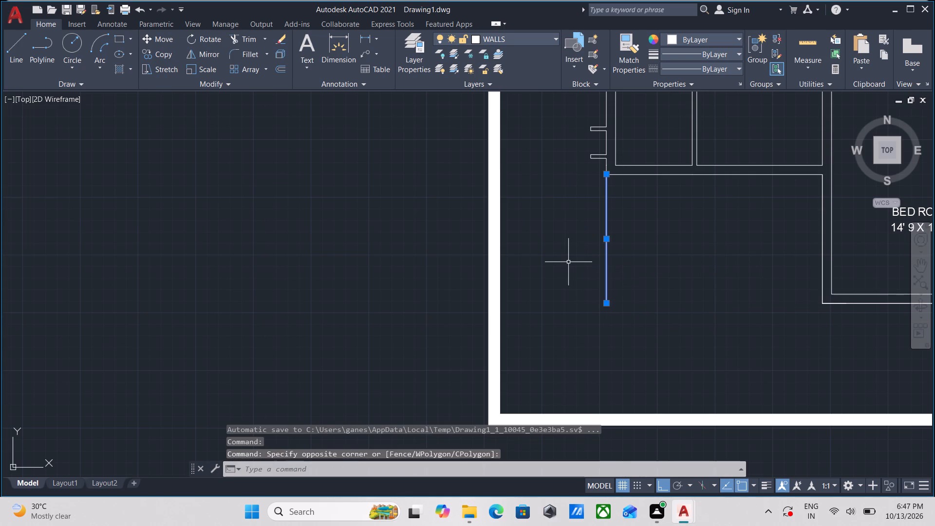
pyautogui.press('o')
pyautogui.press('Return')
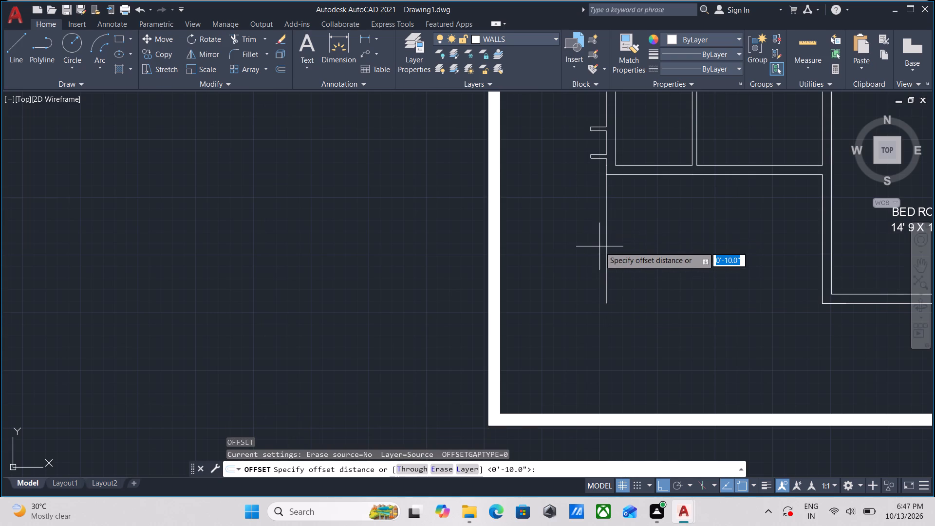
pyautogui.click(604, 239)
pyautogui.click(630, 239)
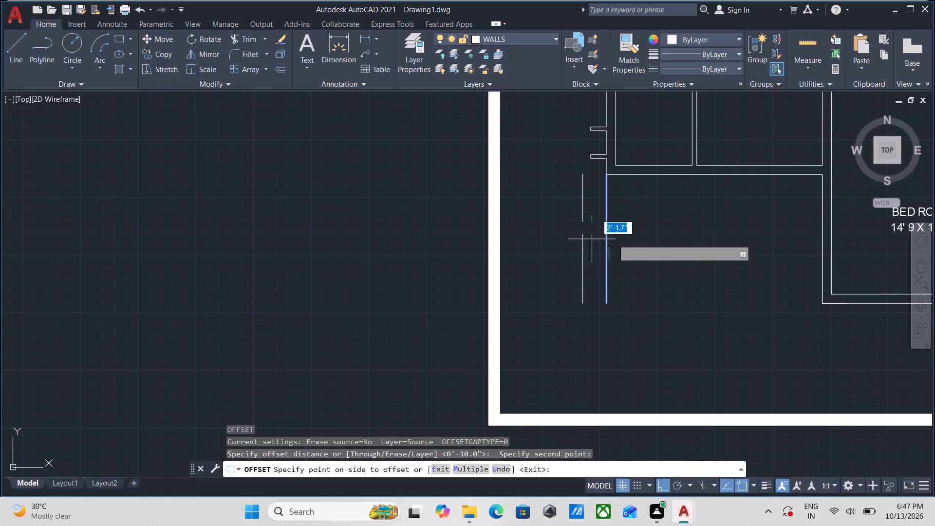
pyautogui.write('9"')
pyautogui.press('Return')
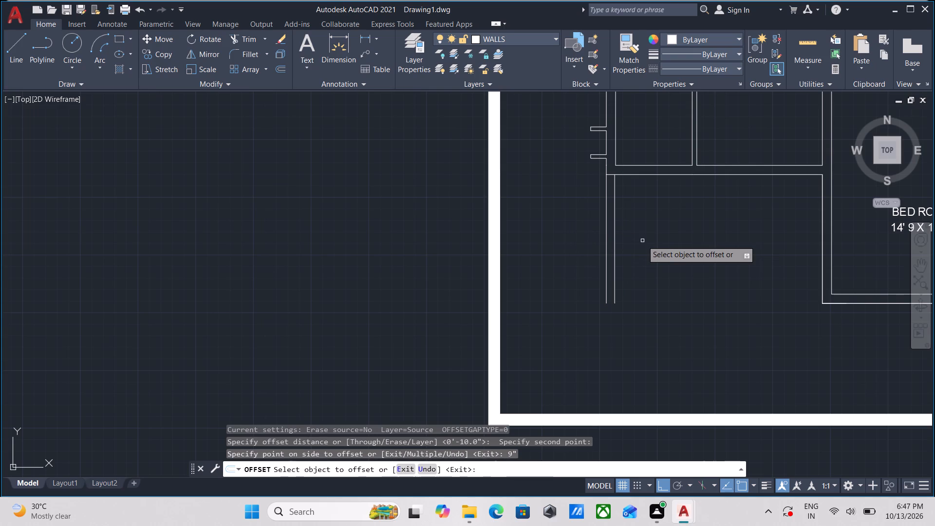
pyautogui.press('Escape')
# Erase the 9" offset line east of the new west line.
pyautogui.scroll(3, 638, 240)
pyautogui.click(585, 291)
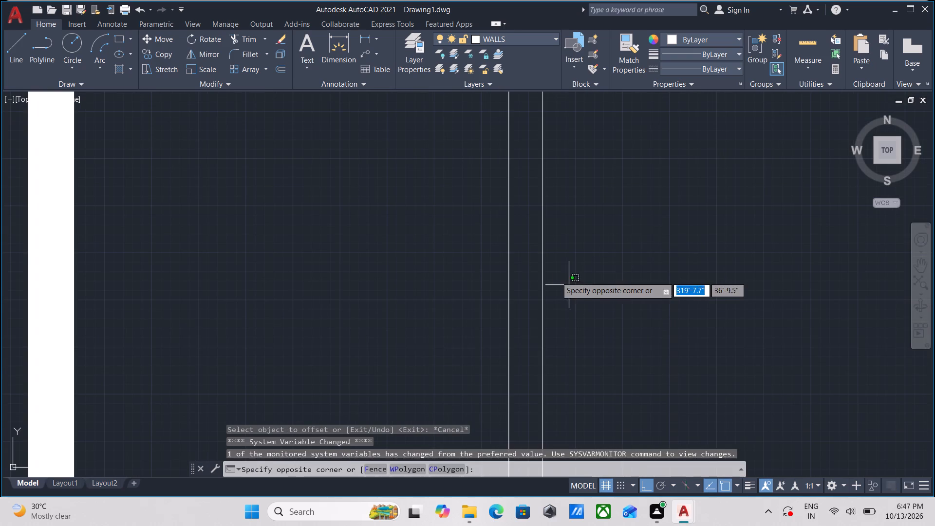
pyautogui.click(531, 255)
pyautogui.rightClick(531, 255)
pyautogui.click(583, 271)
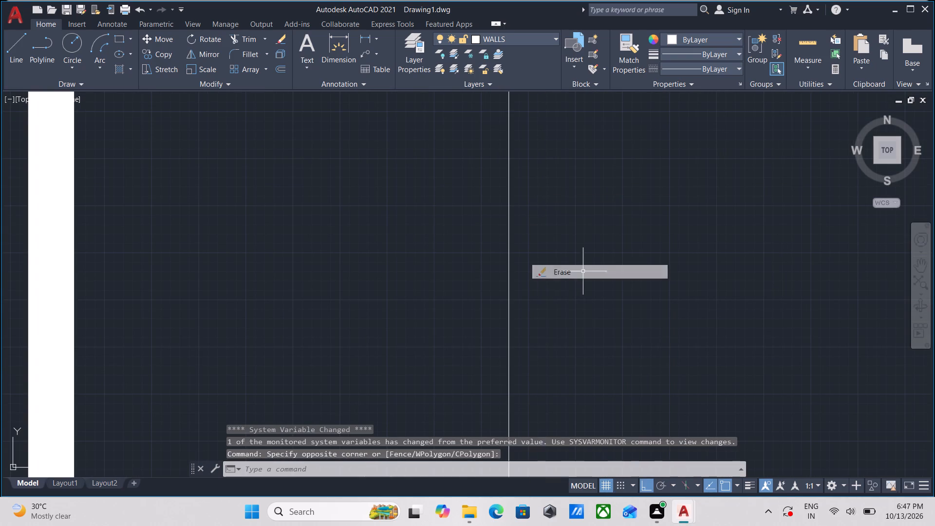
# Offset the new west line 10" to the east to form the inner wall face.
pyautogui.click(553, 289)
pyautogui.click(448, 269)
pyautogui.press('o')
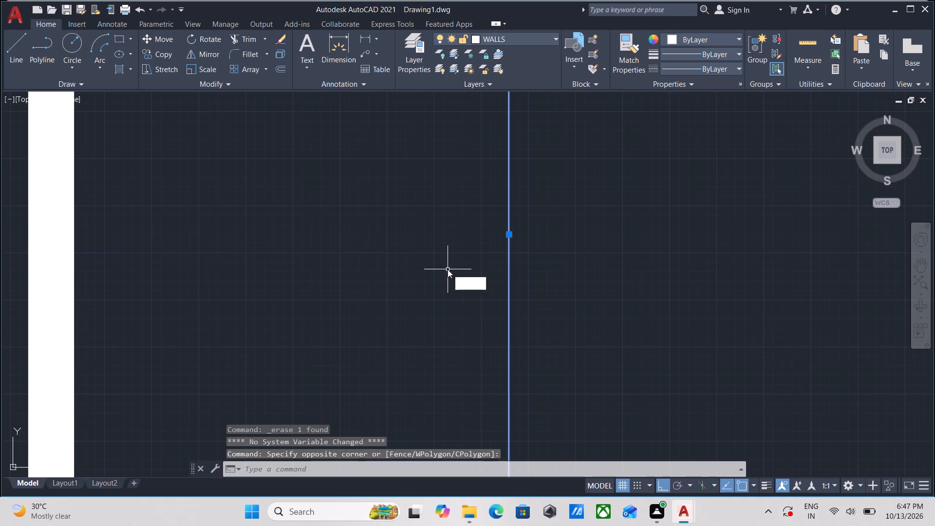
pyautogui.press('Return')
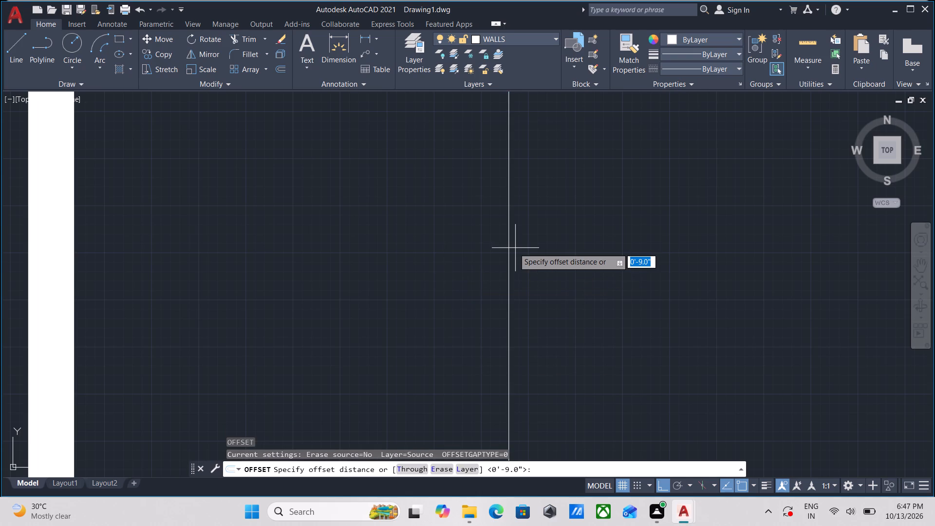
pyautogui.click(506, 253)
pyautogui.click(546, 255)
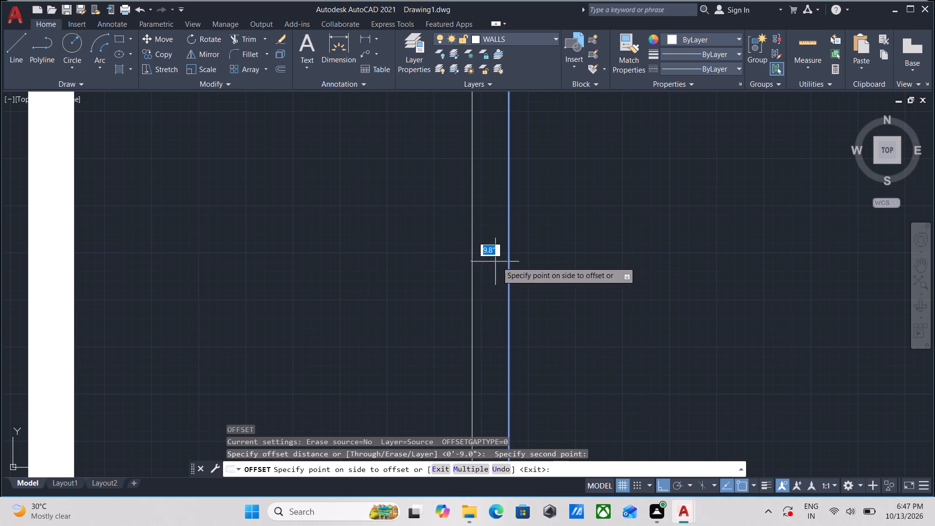
pyautogui.write('10')
pyautogui.press('Return')
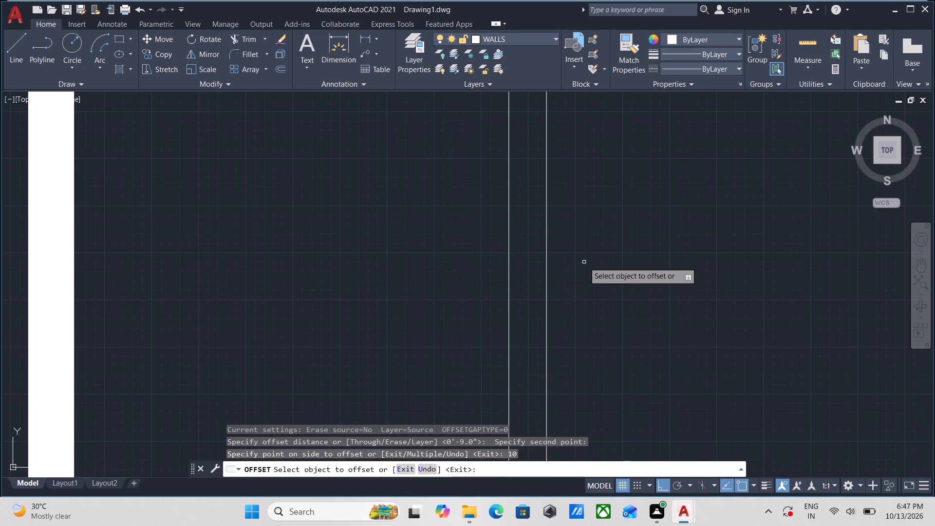
pyautogui.scroll(-3, 607, 262)
pyautogui.moveTo(623, 268); pyautogui.dragTo(595, 197, button='middle')
pyautogui.press('Escape')
# Draw a line about 19'-4.6" west from Bed Room 1's outer southwest corner to the new west line's south end.
pyautogui.moveTo(672, 257); pyautogui.dragTo(648, 256, button='middle')
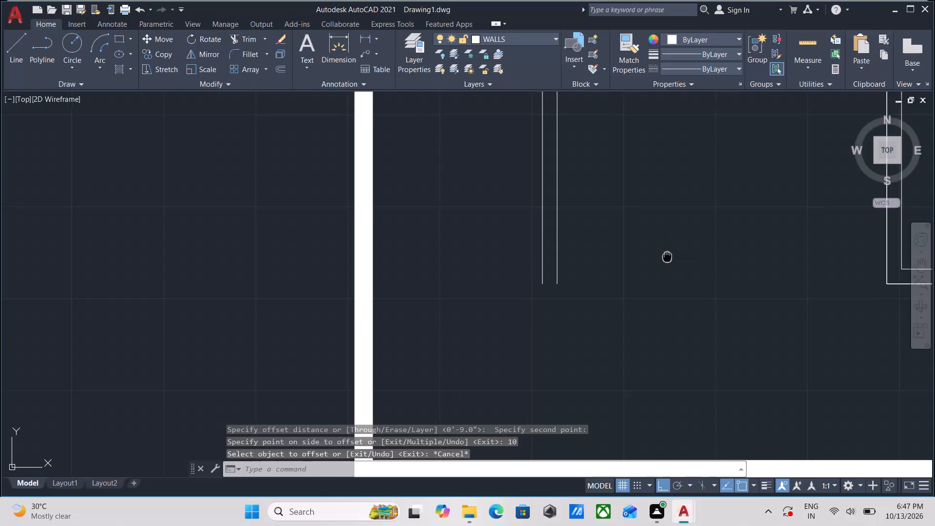
pyautogui.moveTo(648, 256); pyautogui.dragTo(582, 259, button='middle')
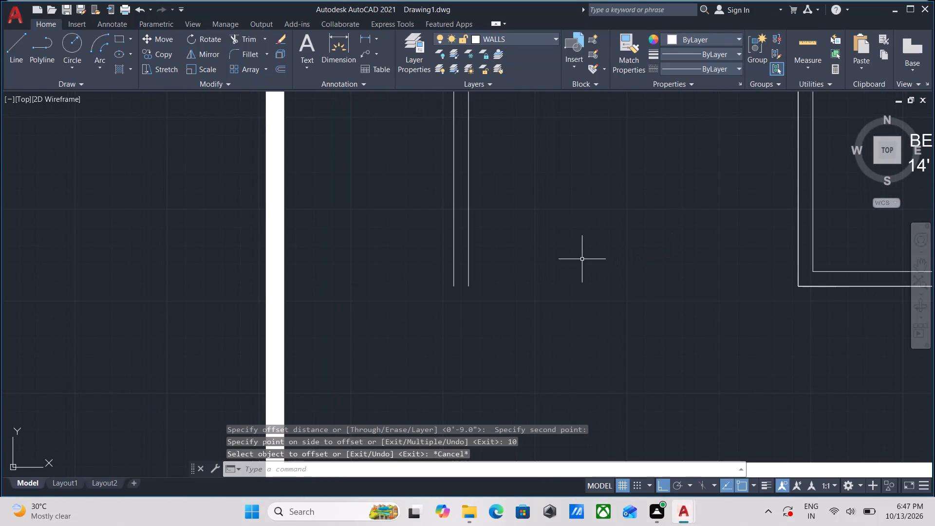
pyautogui.press('l')
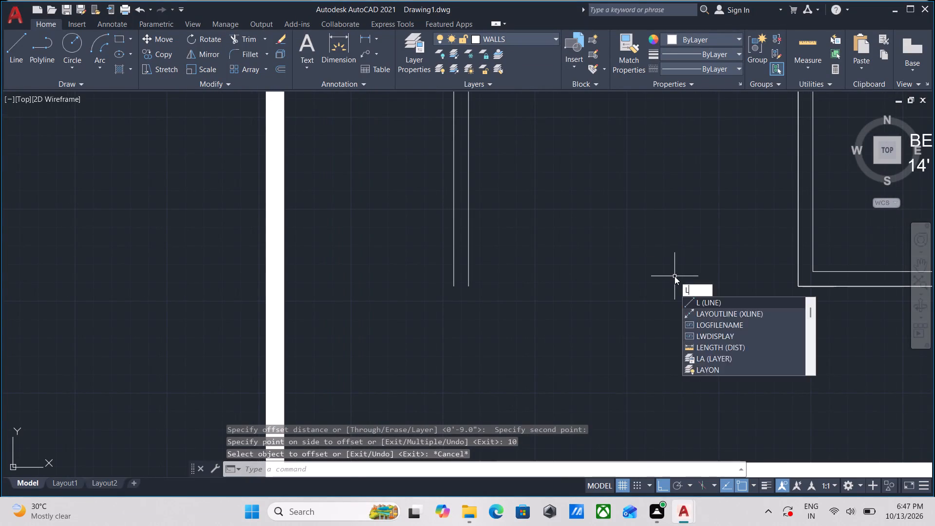
pyautogui.press('Return')
pyautogui.click(800, 288)
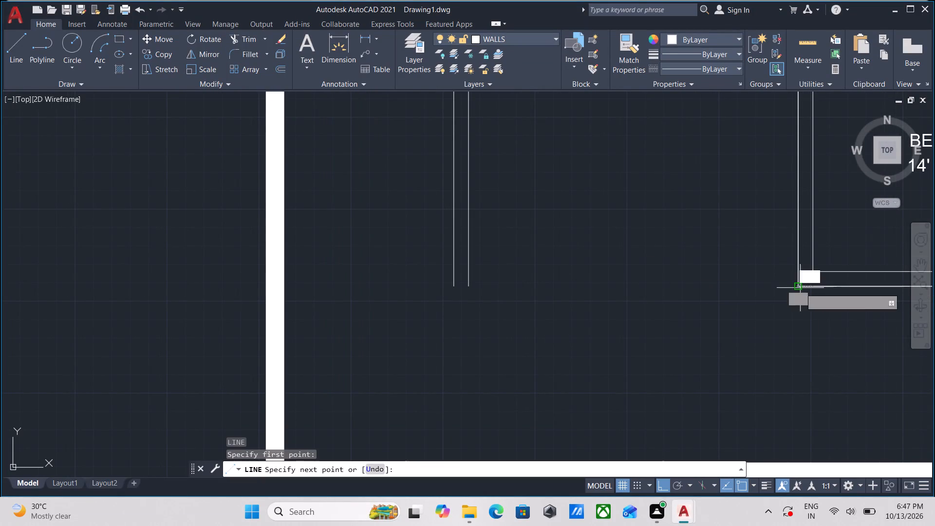
pyautogui.click(450, 287)
pyautogui.press('Escape')
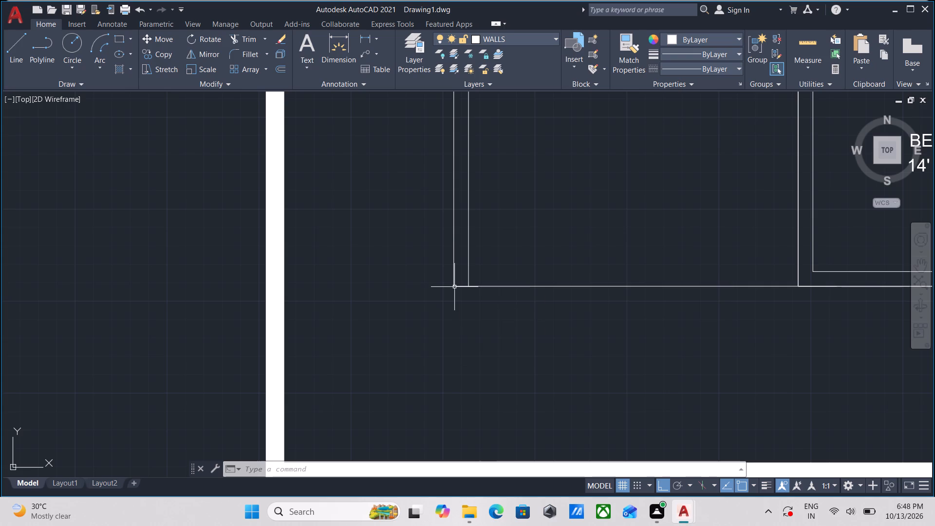
# Offset the new south line 10" to the north to form the inner wall face.
pyautogui.click(631, 313)
pyautogui.click(592, 257)
pyautogui.press('o')
pyautogui.press('Return')
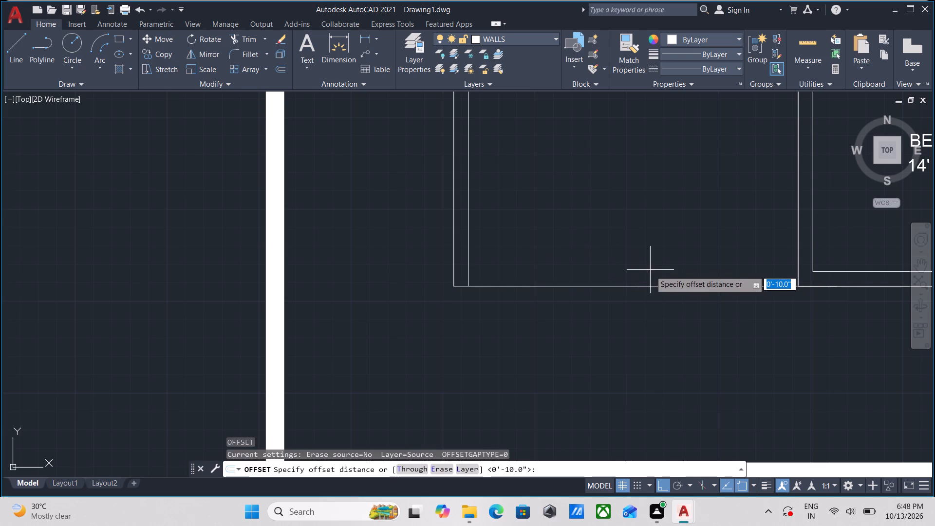
pyautogui.click(636, 292)
pyautogui.click(631, 252)
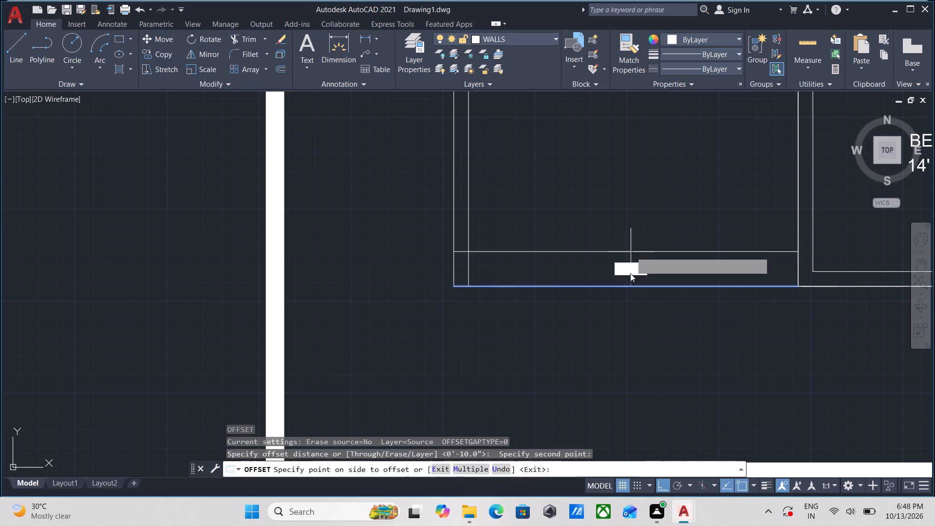
pyautogui.write('10')
pyautogui.hotkey('shift', '"')
pyautogui.press('Return')
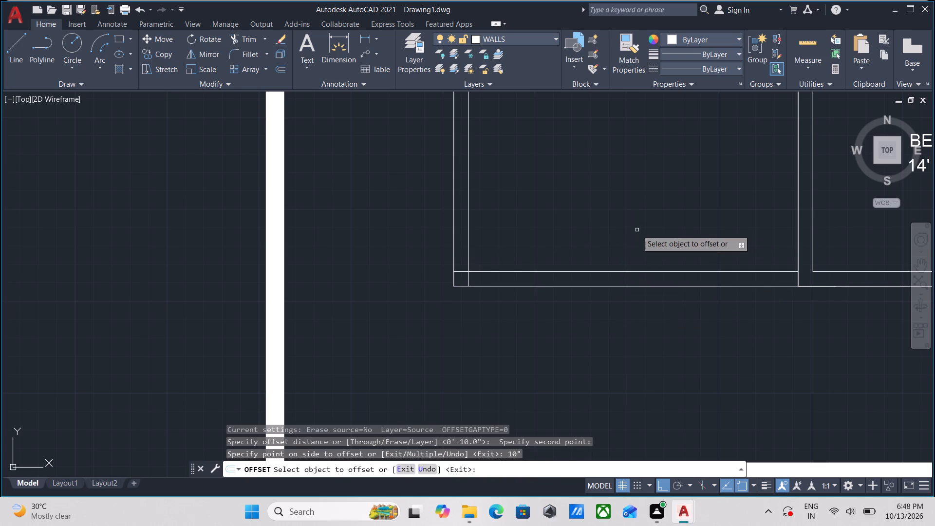
pyautogui.press('Escape')
# Trim the inner south line's overhang between the two west wall lines at the new room's southwest corner.
pyautogui.scroll(1, 552, 250)
pyautogui.moveTo(553, 250); pyautogui.dragTo(595, 243, button='middle')
pyautogui.write('TR')
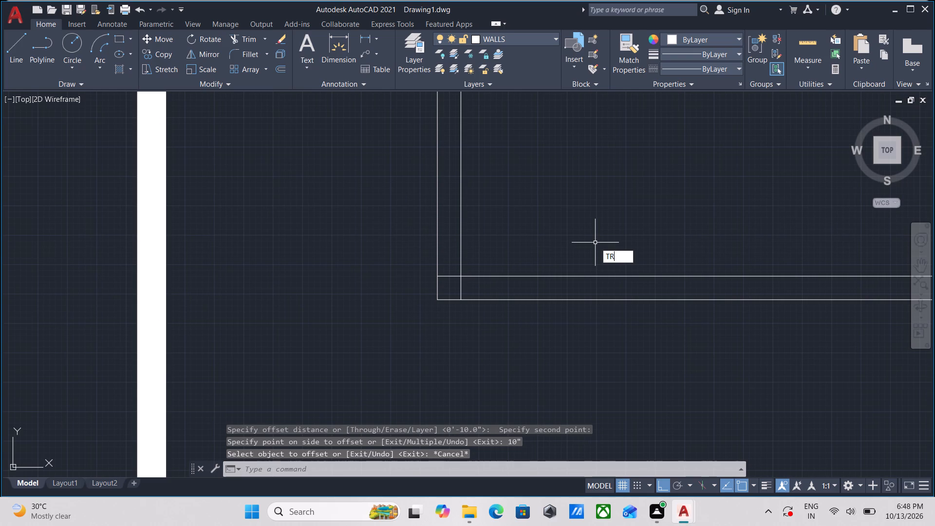
pyautogui.press('Return')
pyautogui.scroll(2, 430, 290)
pyautogui.click(461, 236)
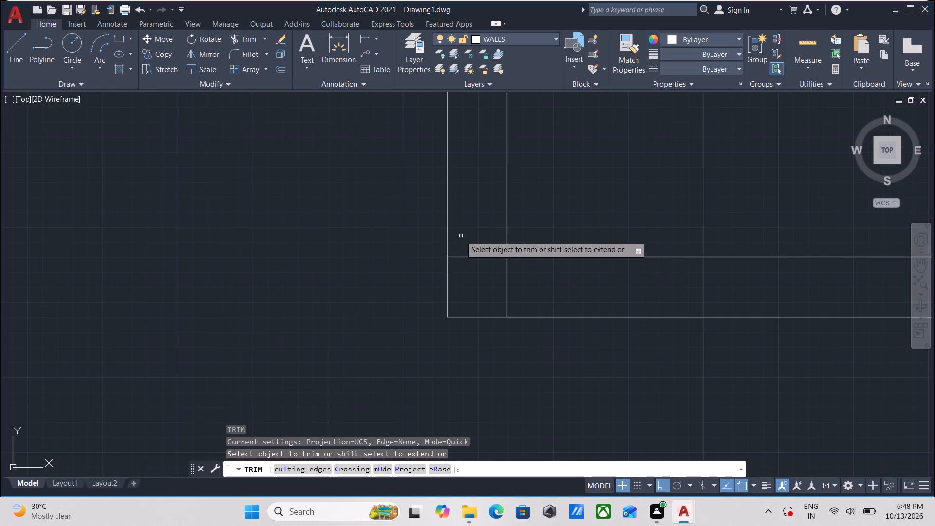
pyautogui.click(467, 296)
# Trim the inner west line's overhang and Bed Room 1's outer west wall line between the two south wall lines.
pyautogui.click(476, 287)
pyautogui.scroll(-2, 622, 284)
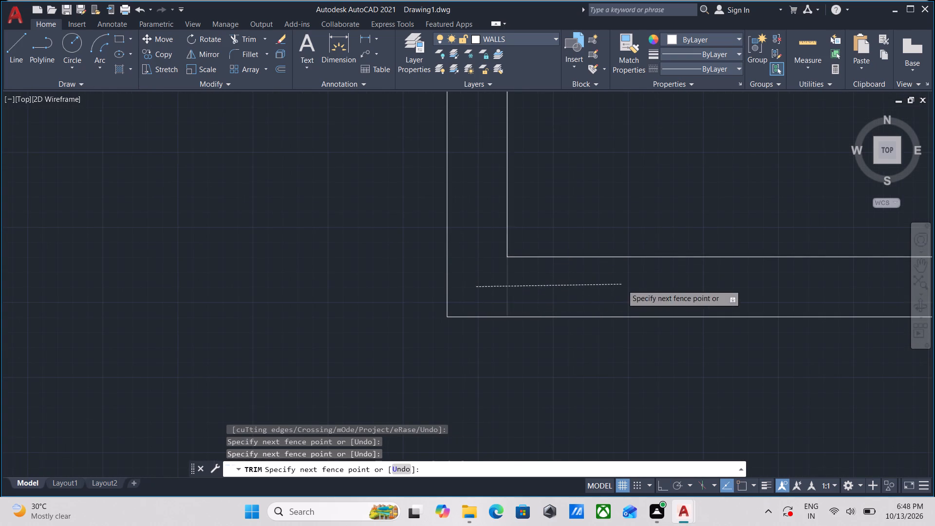
pyautogui.middleClick(622, 284)
pyautogui.moveTo(622, 284); pyautogui.dragTo(423, 279, button='middle')
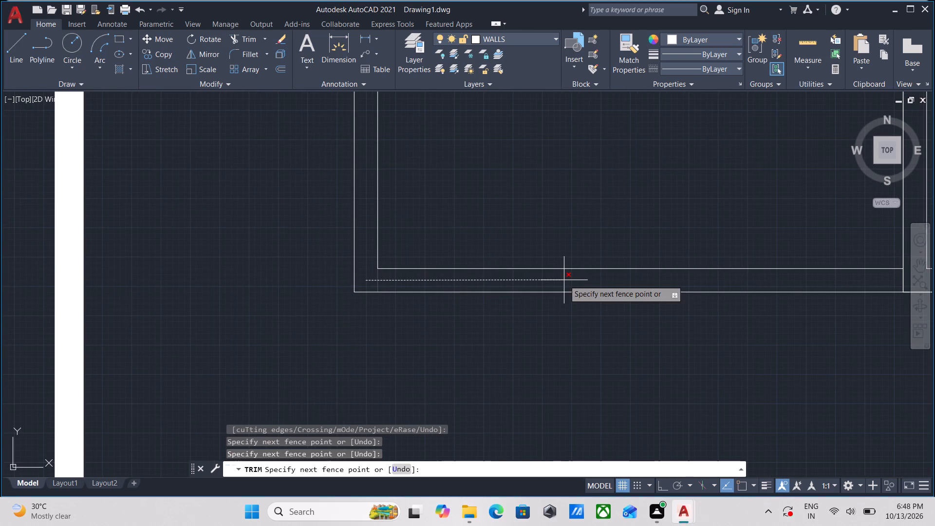
pyautogui.moveTo(564, 280); pyautogui.dragTo(430, 282, button='middle')
pyautogui.scroll(-1, 634, 280)
pyautogui.moveTo(634, 280); pyautogui.dragTo(539, 286, button='middle')
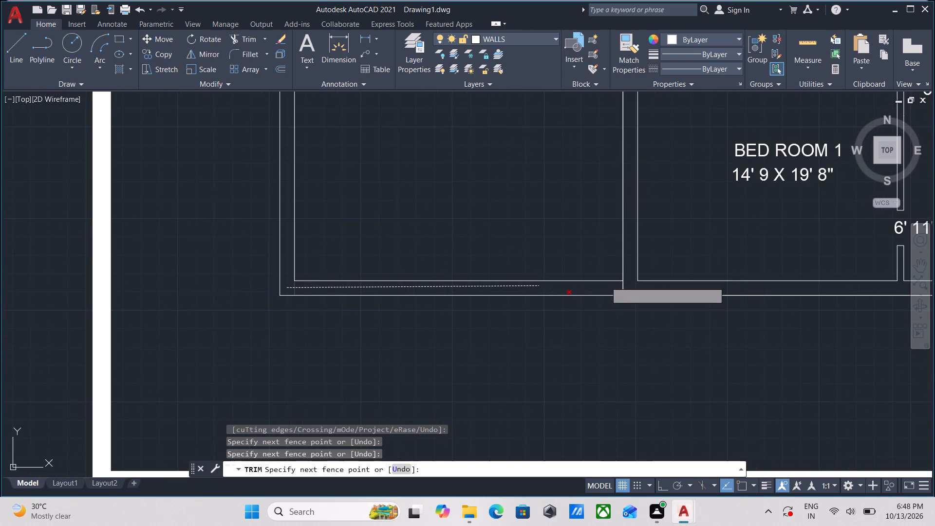
pyautogui.click(644, 286)
pyautogui.scroll(-3, 644, 286)
pyautogui.press('Escape')
pyautogui.scroll(-1, 614, 255)
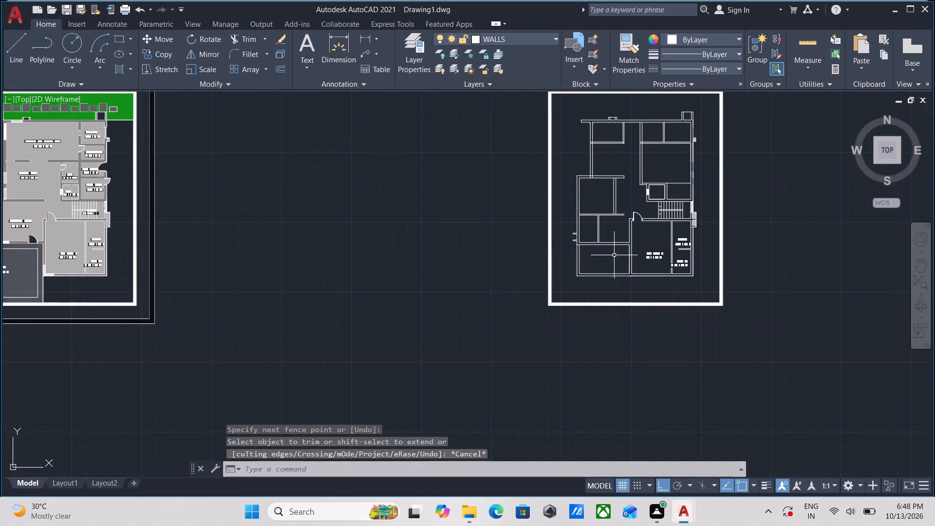
# Trim the short stub between the two west wall lines at the southwest room's north wall.
pyautogui.moveTo(614, 255); pyautogui.dragTo(607, 284, button='middle')
pyautogui.scroll(2, 633, 267)
pyautogui.scroll(2, 506, 264)
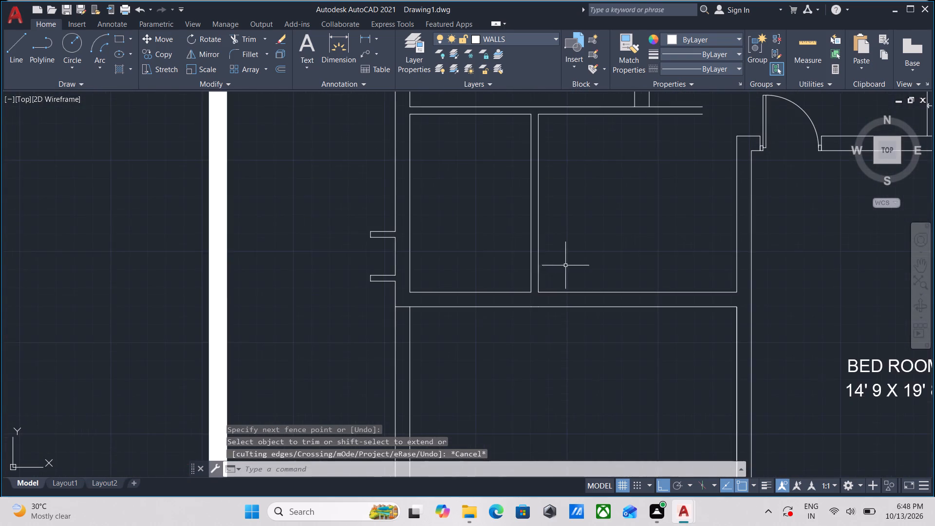
pyautogui.scroll(-1, 594, 265)
pyautogui.moveTo(594, 265); pyautogui.dragTo(496, 283, button='middle')
pyautogui.moveTo(422, 346); pyautogui.dragTo(472, 328, button='middle')
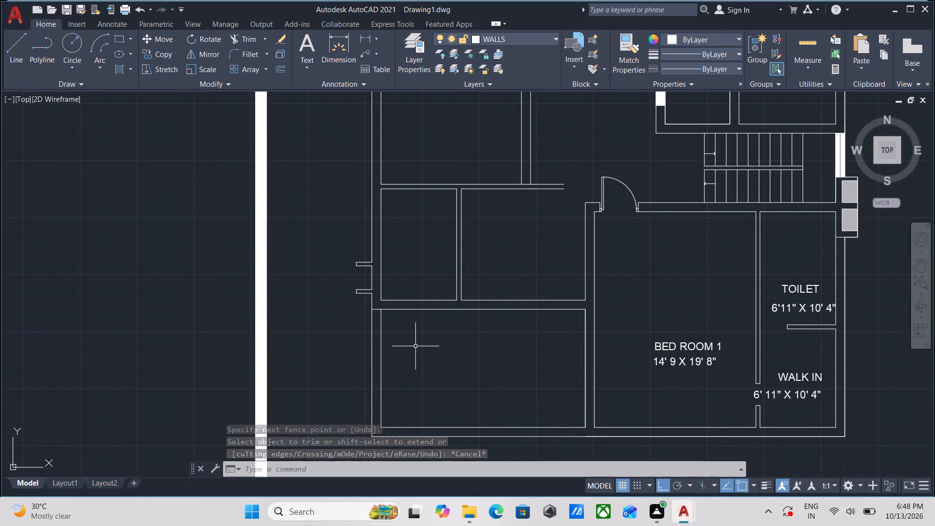
pyautogui.moveTo(472, 328); pyautogui.dragTo(486, 326, button='middle')
pyautogui.write('TR')
pyautogui.press('Return')
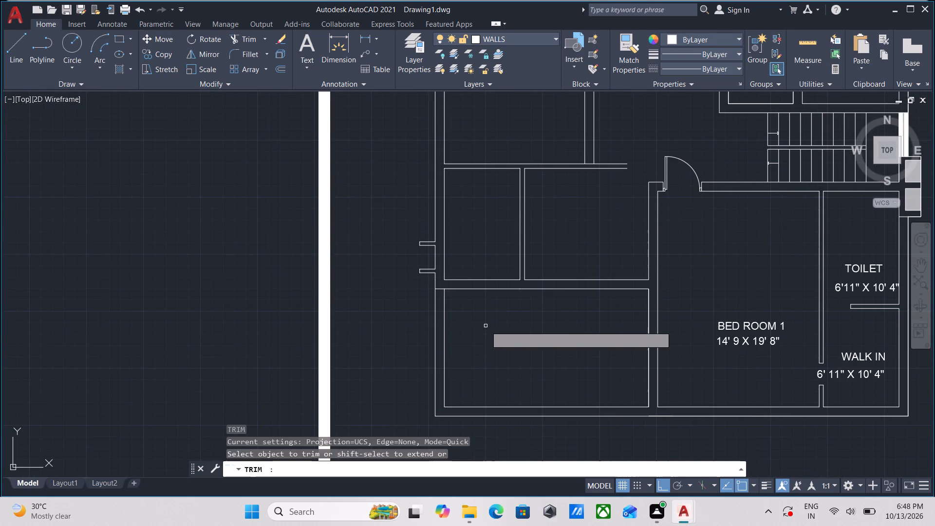
pyautogui.scroll(2, 453, 303)
pyautogui.click(420, 282)
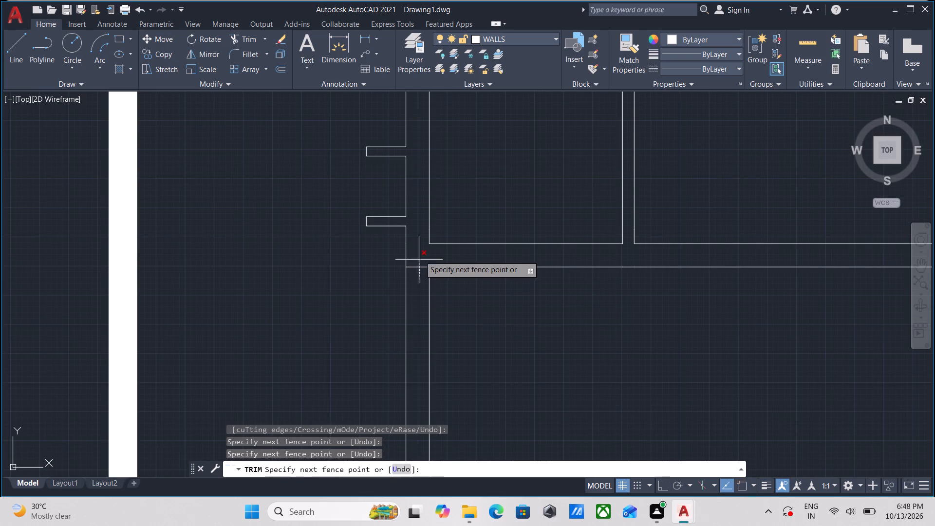
pyautogui.click(420, 256)
pyautogui.press('Escape')
# Examine the wall layout around the southwest rooms and Bed Room 1's northwest corner for remaining gaps.
pyautogui.scroll(-2, 463, 296)
pyautogui.scroll(-2, 506, 312)
pyautogui.moveTo(506, 312); pyautogui.dragTo(438, 298, button='middle')
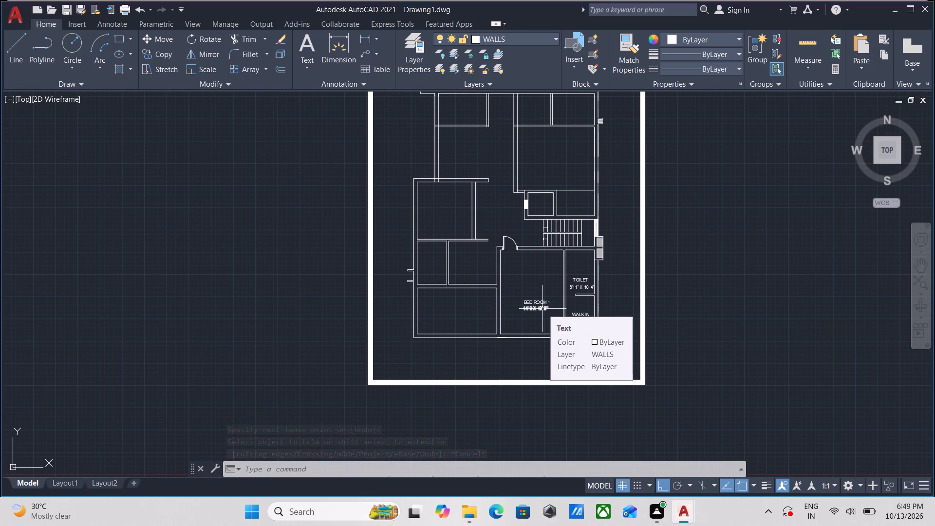
pyautogui.scroll(2, 542, 309)
pyautogui.scroll(-1, 542, 316)
pyautogui.moveTo(549, 318); pyautogui.dragTo(554, 320, button='middle')
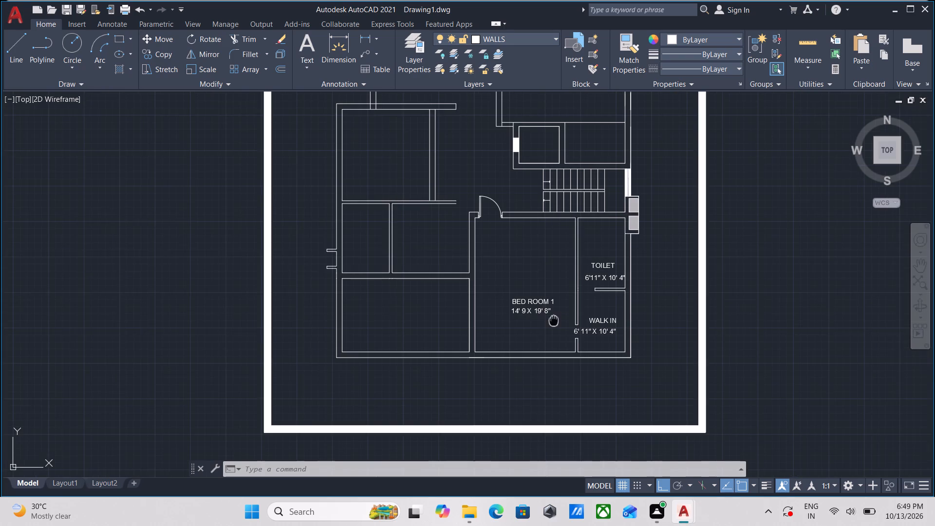
pyautogui.moveTo(554, 320); pyautogui.dragTo(579, 326, button='middle')
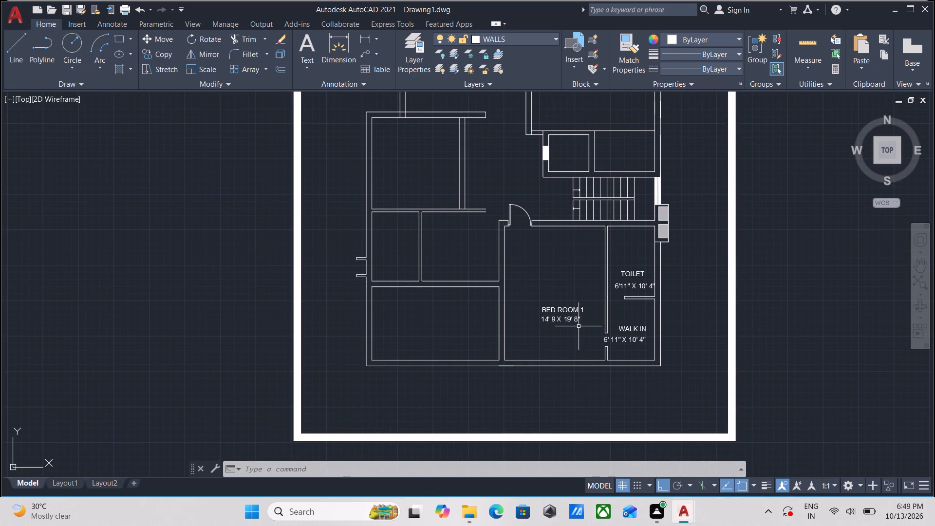
pyautogui.moveTo(538, 270); pyautogui.dragTo(556, 306, button='middle')
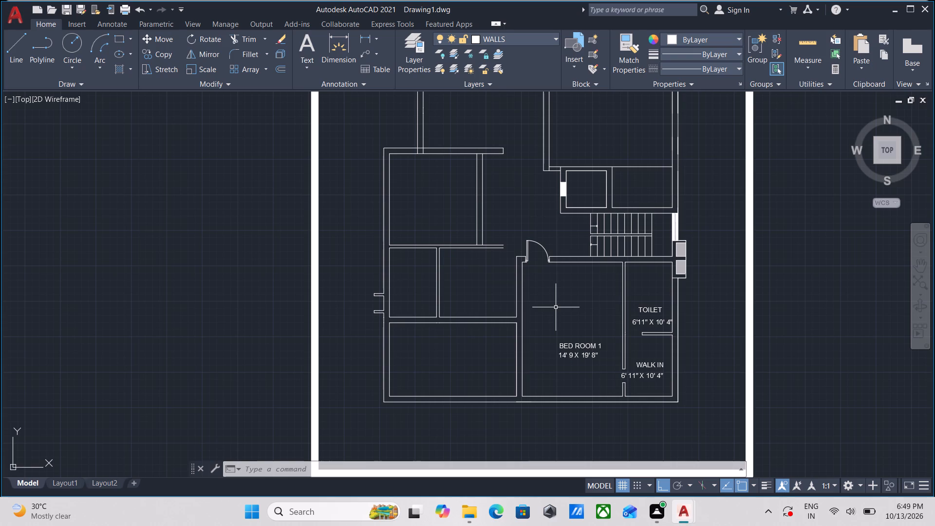
pyautogui.moveTo(459, 282); pyautogui.dragTo(510, 314, button='middle')
pyautogui.moveTo(513, 296); pyautogui.dragTo(529, 325, button='middle')
pyautogui.scroll(2, 609, 323)
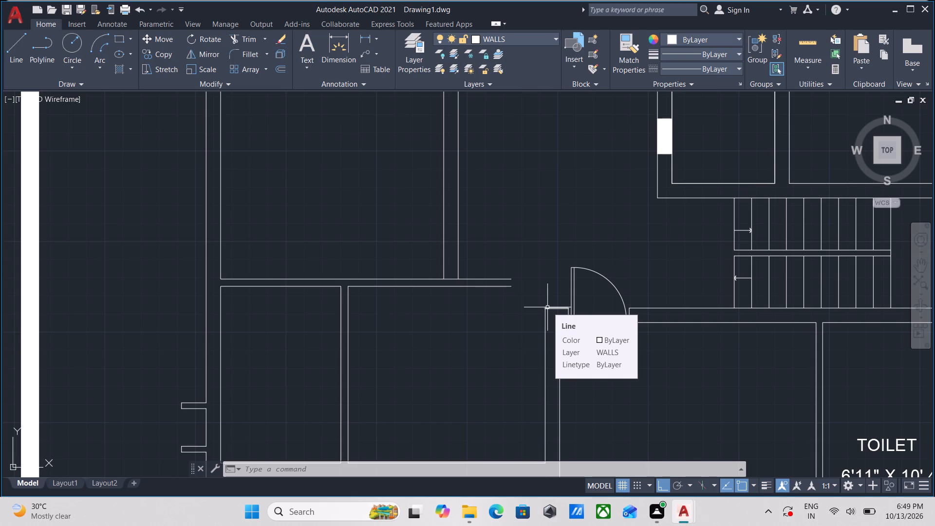
pyautogui.scroll(-1, 508, 314)
pyautogui.moveTo(511, 314); pyautogui.dragTo(593, 294, button='middle')
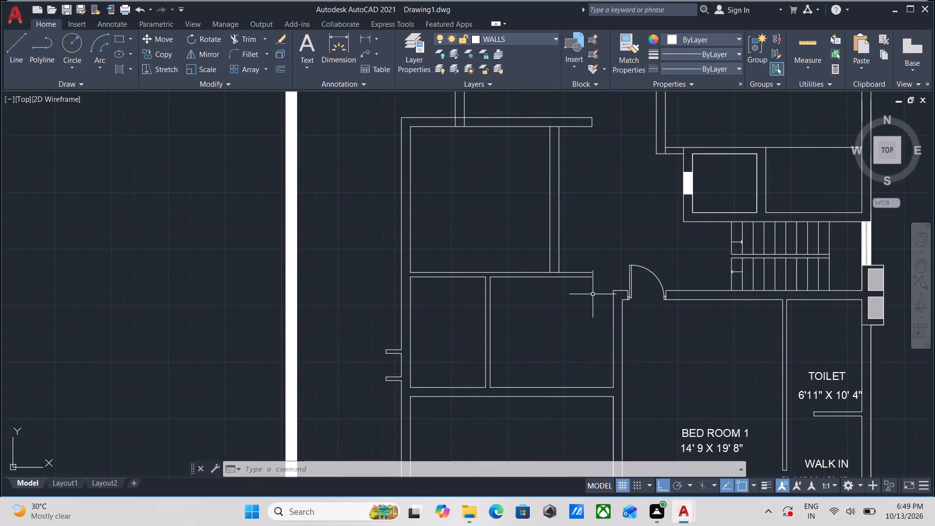
pyautogui.moveTo(593, 294); pyautogui.dragTo(630, 321, button='middle')
# Extend the outer east wall line of the room north of the small southwest rooms to the lower partition line.
pyautogui.scroll(1, 618, 299)
pyautogui.press('Escape')
pyautogui.click(624, 284)
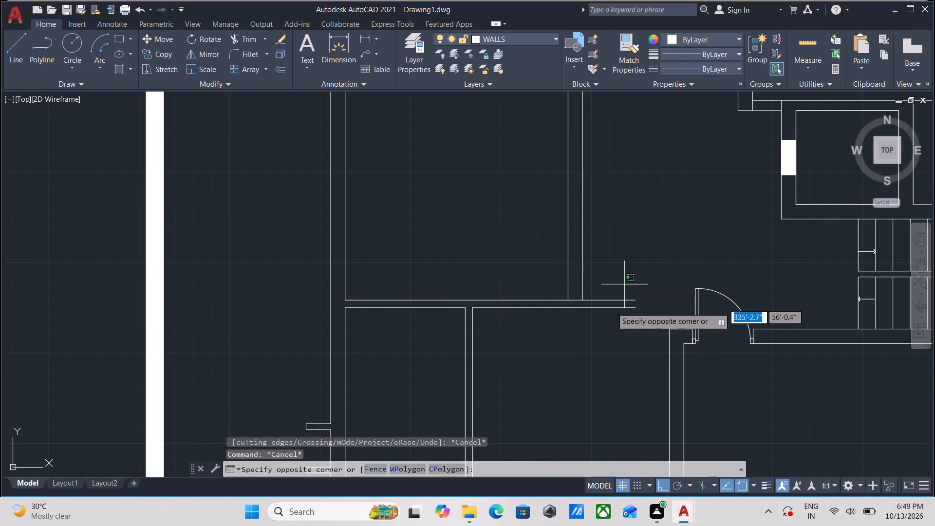
pyautogui.click(597, 319)
pyautogui.press('Escape')
pyautogui.middleClick(581, 314)
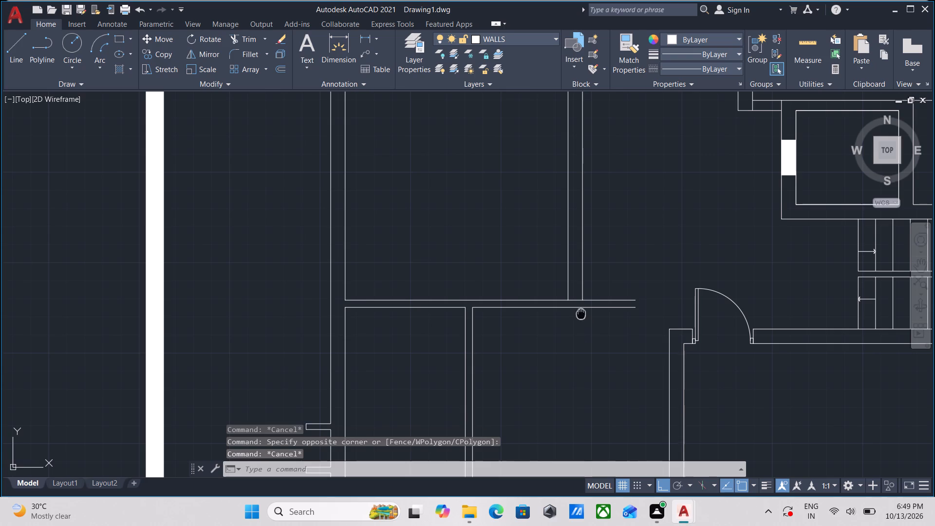
pyautogui.write('EX')
pyautogui.press('Return')
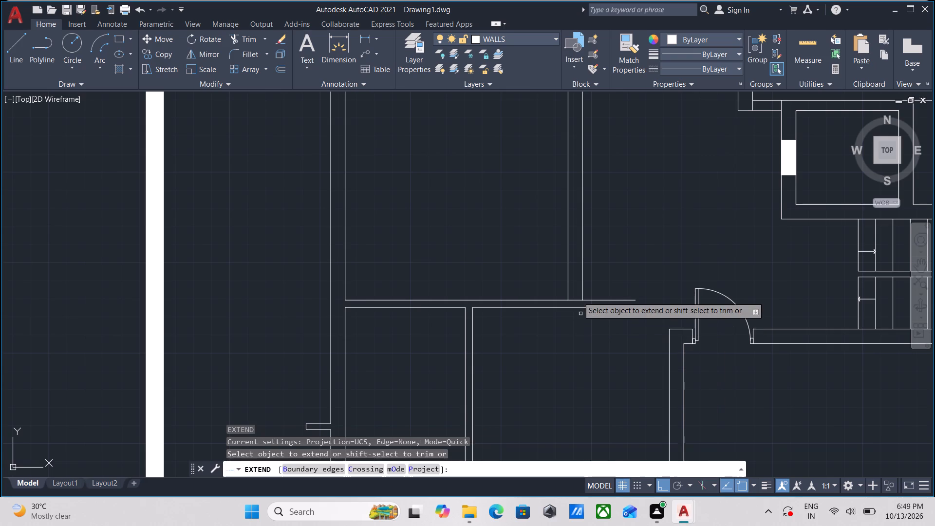
pyautogui.click(582, 283)
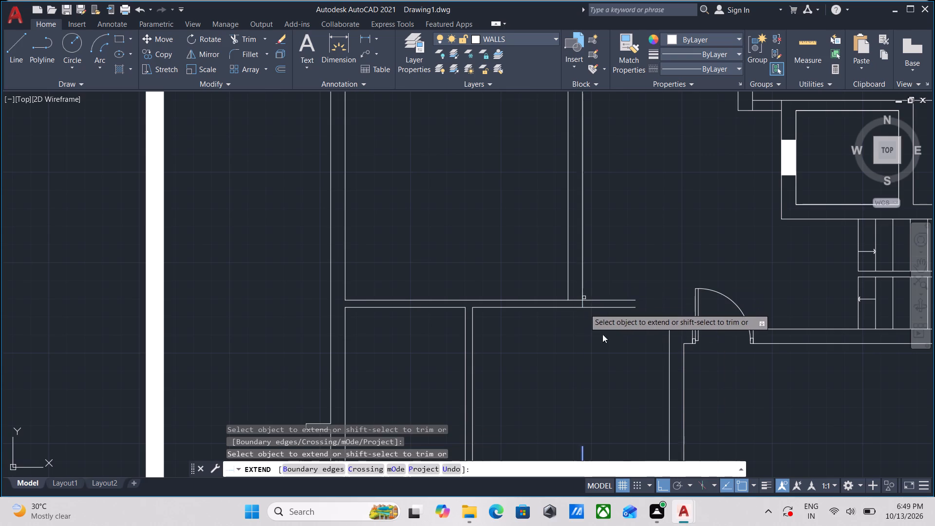
pyautogui.press('Escape')
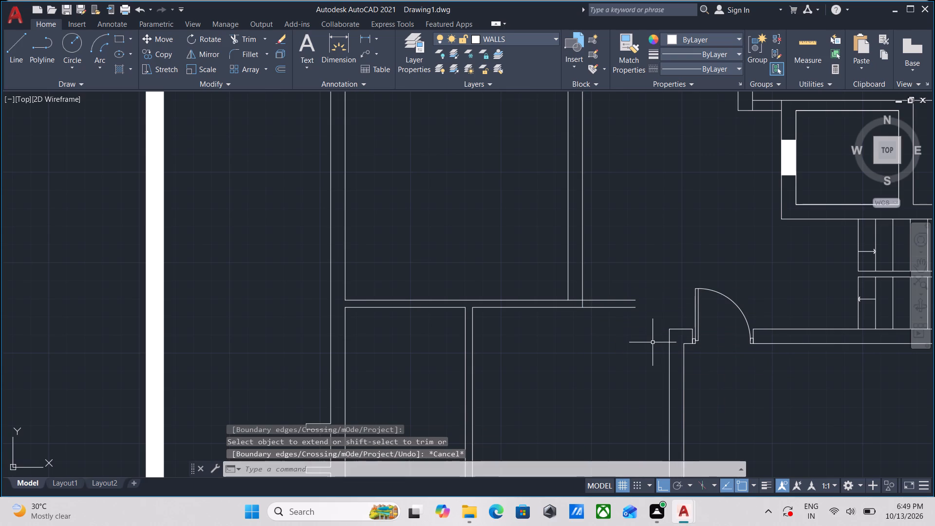
# Draw a horizontal line west from Bed Room 1's outer northwest corner to directly below the extended east wall line.
pyautogui.press('l')
pyautogui.press('Return')
pyautogui.click(670, 328)
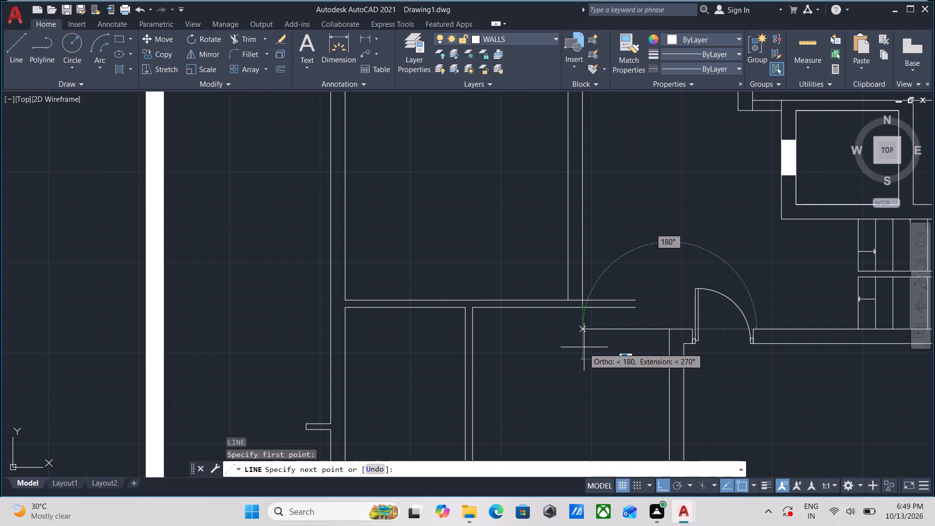
pyautogui.click(584, 335)
pyautogui.press('Escape')
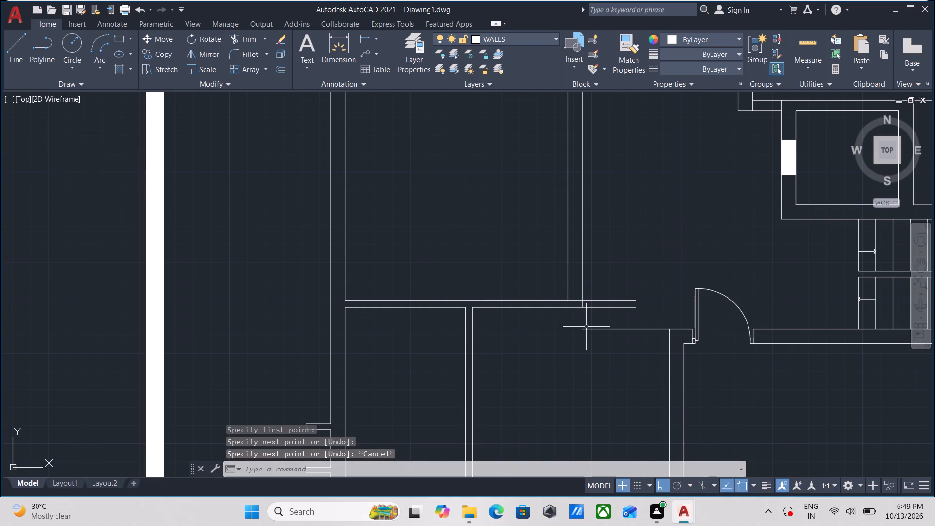
# Draw a vertical line from the extended east wall line's south end to the new horizontal line's west end.
pyautogui.moveTo(586, 327); pyautogui.dragTo(663, 340, button='middle')
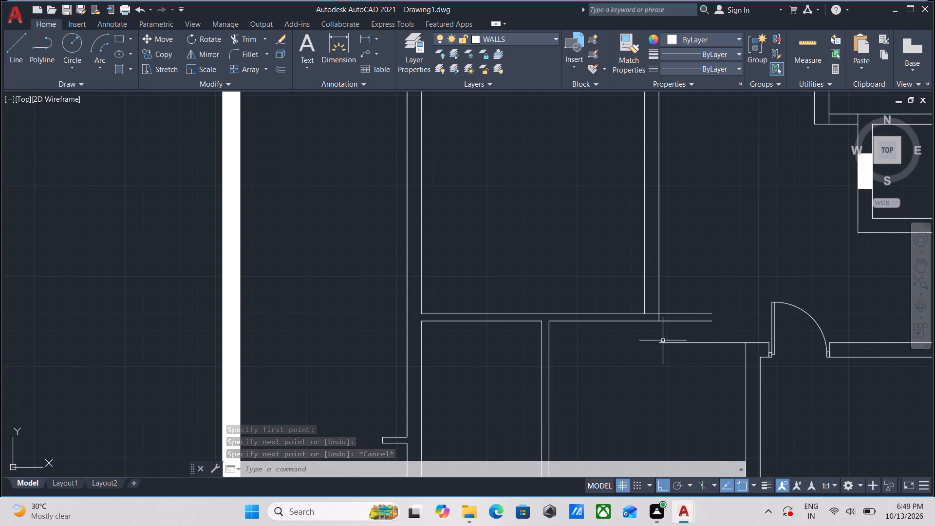
pyautogui.press('l')
pyautogui.press('Return')
pyautogui.click(662, 319)
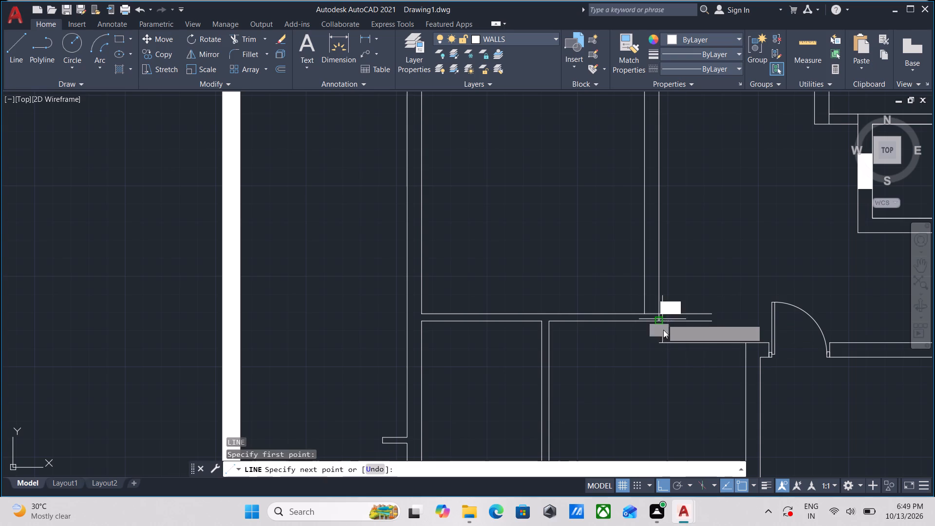
pyautogui.click(663, 341)
pyautogui.press('Escape')
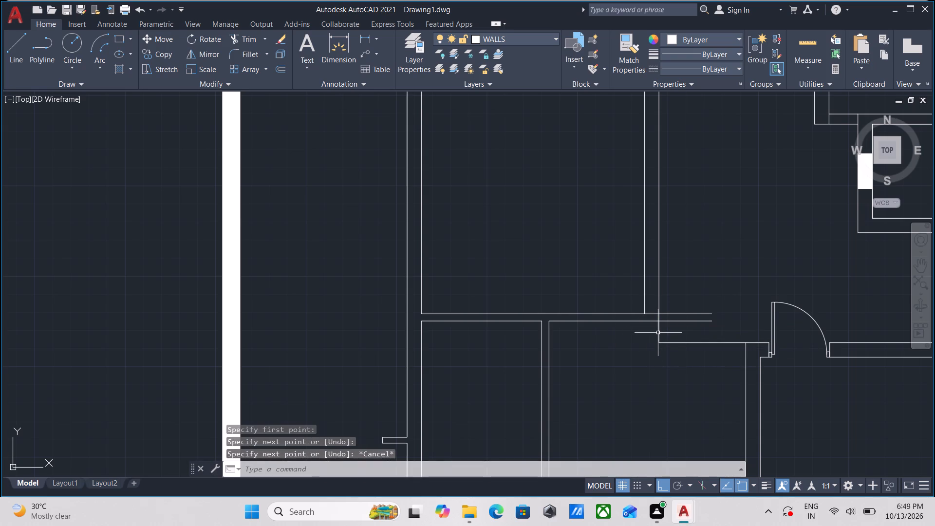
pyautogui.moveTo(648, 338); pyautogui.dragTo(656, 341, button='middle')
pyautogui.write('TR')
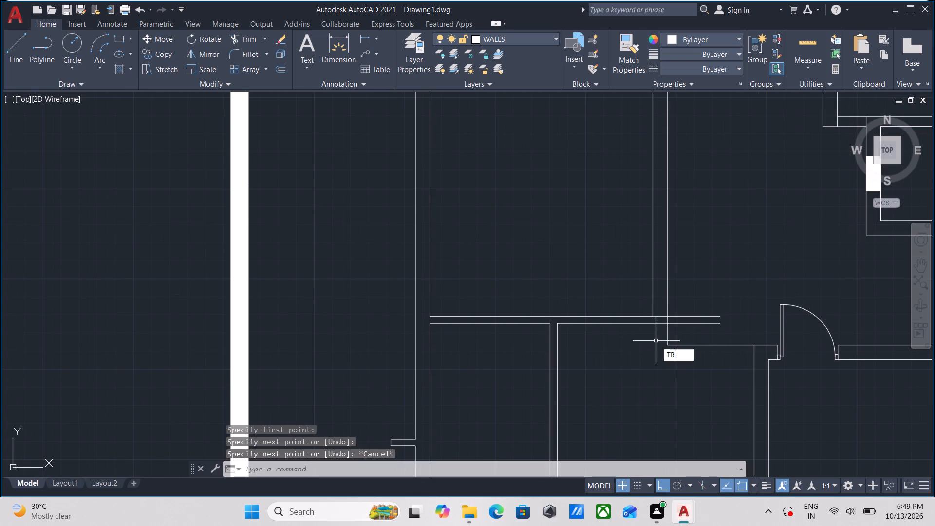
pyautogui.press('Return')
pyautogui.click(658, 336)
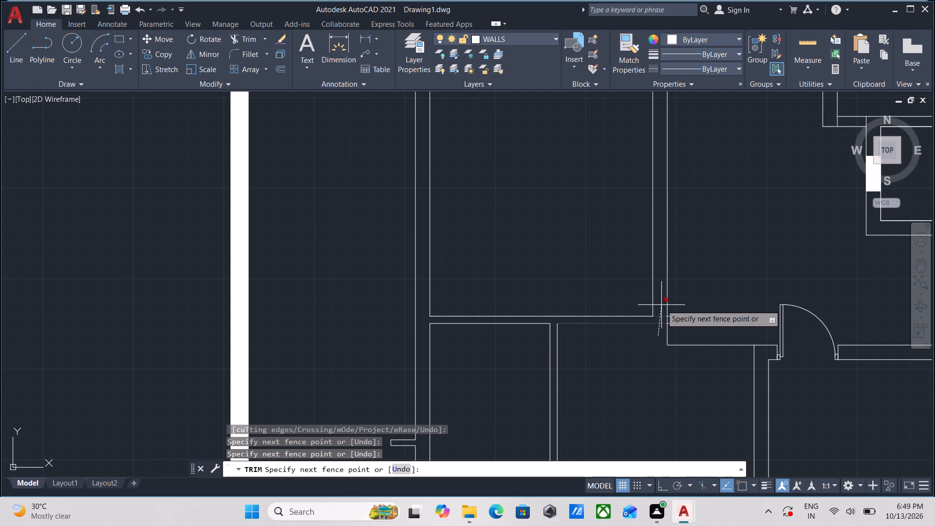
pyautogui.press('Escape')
# Trim the upper partition line where it crosses between the two east wall lines of the room above.
pyautogui.scroll(1, 661, 317)
pyautogui.moveTo(662, 315); pyautogui.dragTo(672, 330, button='middle')
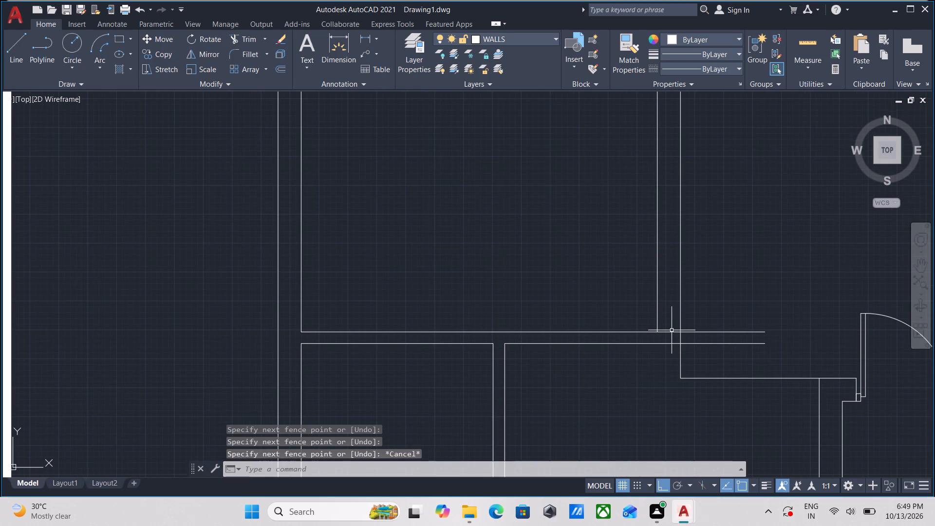
pyautogui.write('TR')
pyautogui.press('Return')
pyautogui.scroll(2, 672, 330)
pyautogui.click(672, 323)
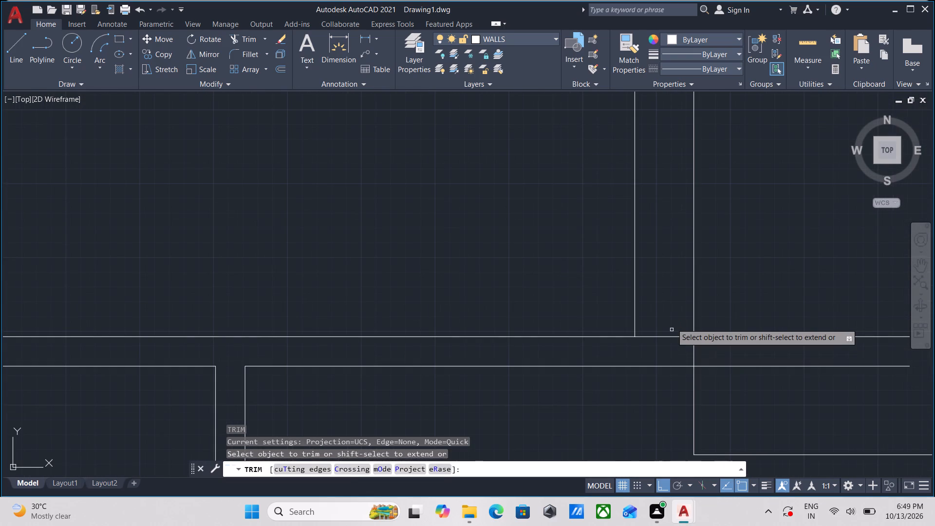
pyautogui.click(661, 347)
# Trim both partition lines' overhangs east of the outer east wall line.
pyautogui.scroll(-3, 661, 352)
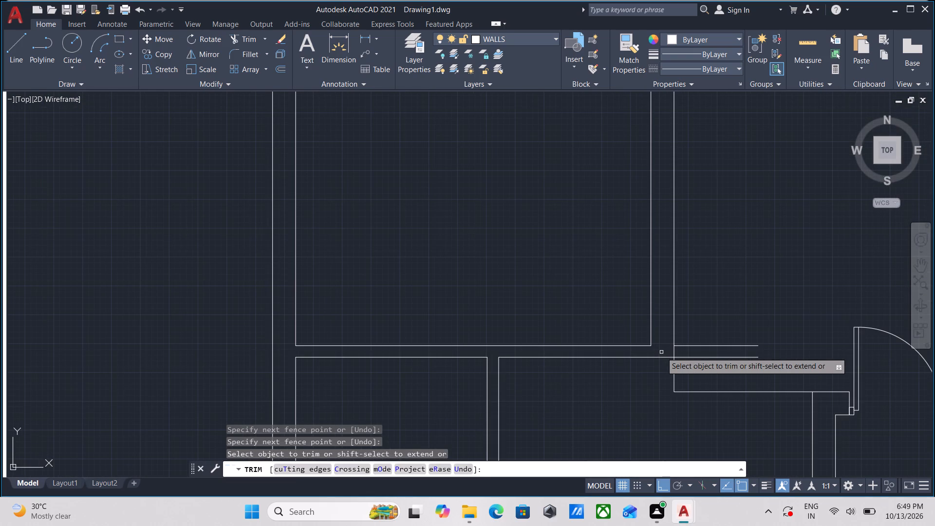
pyautogui.click(714, 361)
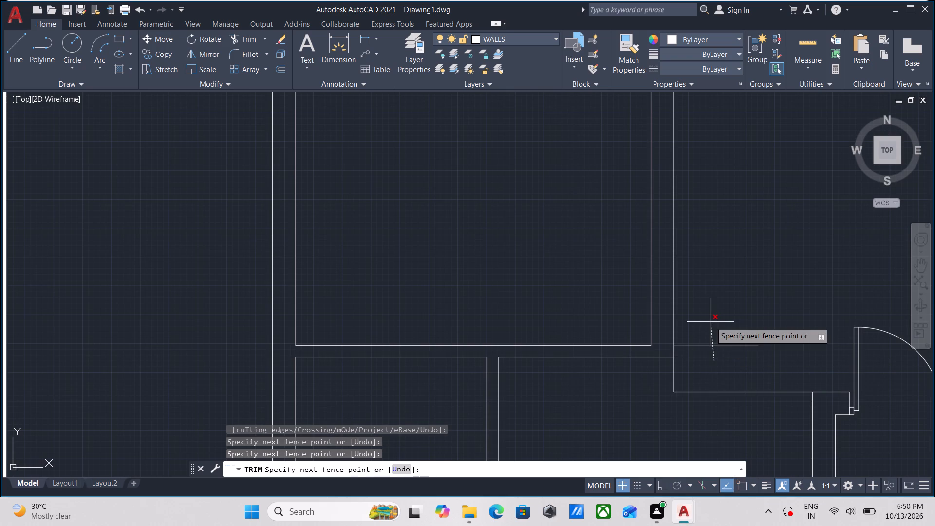
pyautogui.click(711, 322)
pyautogui.scroll(-2, 741, 338)
pyautogui.moveTo(741, 338); pyautogui.dragTo(771, 366, button='middle')
pyautogui.press('Escape')
# Draw a line about 1'-8" south from the upper room's inner southeast corner, ending level with the new horizontal wall line.
pyautogui.scroll(1, 706, 385)
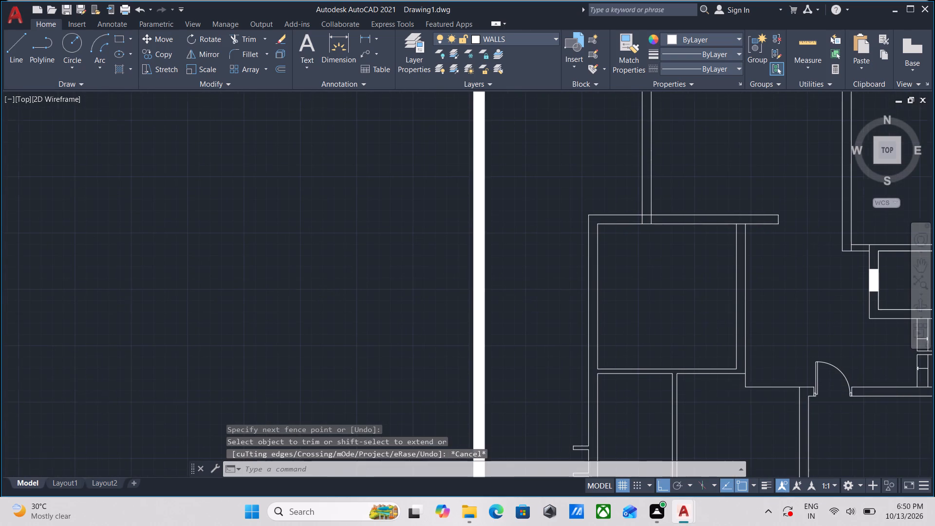
pyautogui.press('l')
pyautogui.press('Return')
pyautogui.scroll(2, 773, 364)
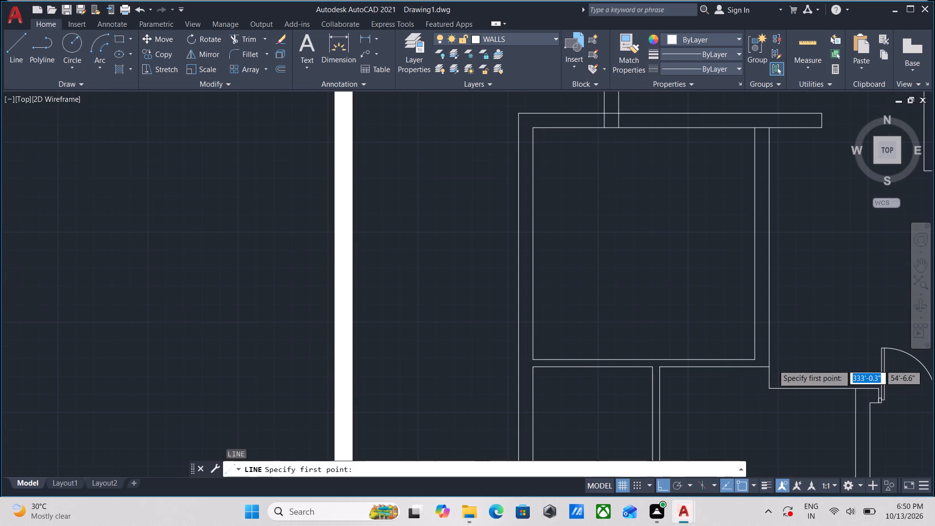
pyautogui.click(726, 354)
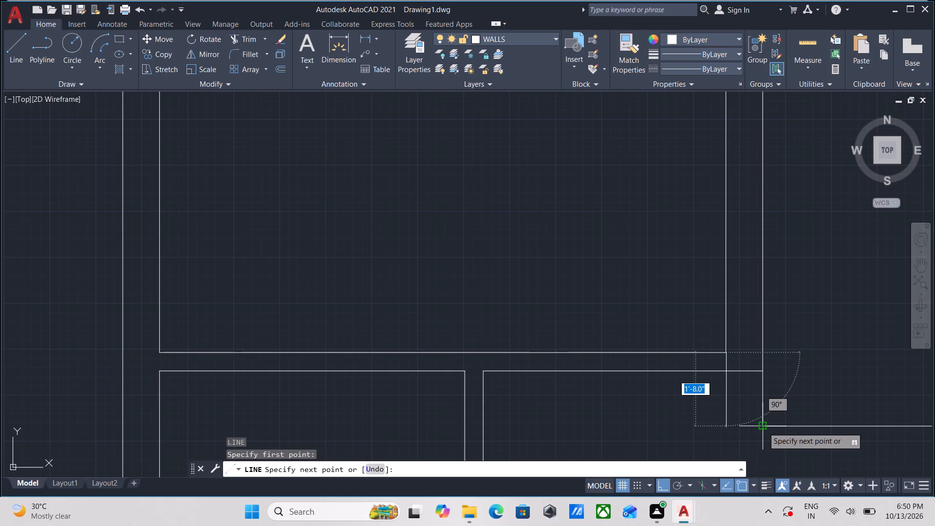
pyautogui.click(728, 427)
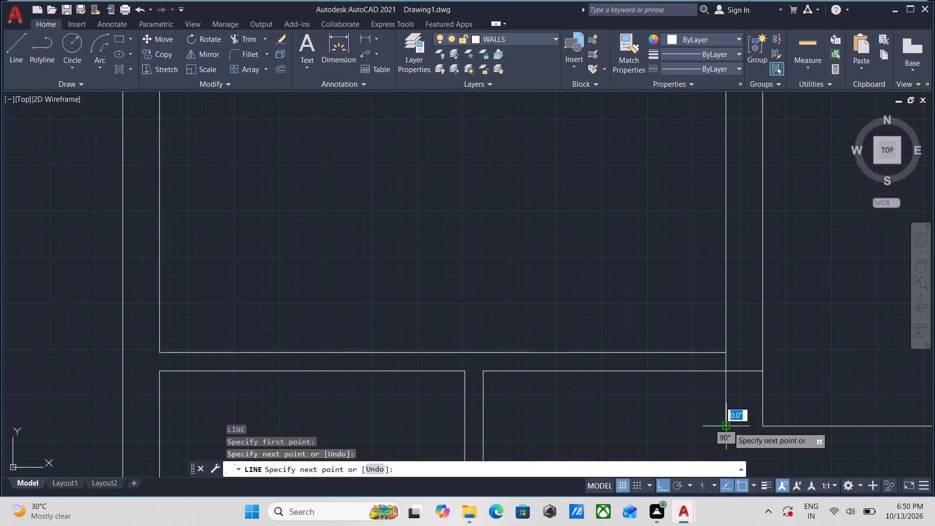
pyautogui.press('Escape')
# Offset the short horizontal wall line west of the Bedroom 1 door 10" to the south.
pyautogui.scroll(-1, 728, 427)
pyautogui.moveTo(754, 439); pyautogui.dragTo(770, 370, button='middle')
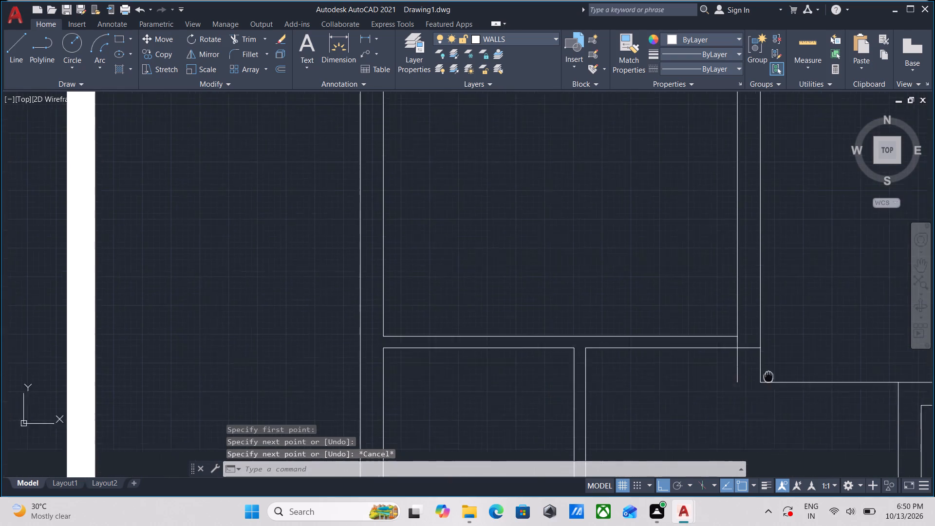
pyautogui.scroll(-2, 808, 407)
pyautogui.moveTo(808, 408); pyautogui.dragTo(719, 389, button='middle')
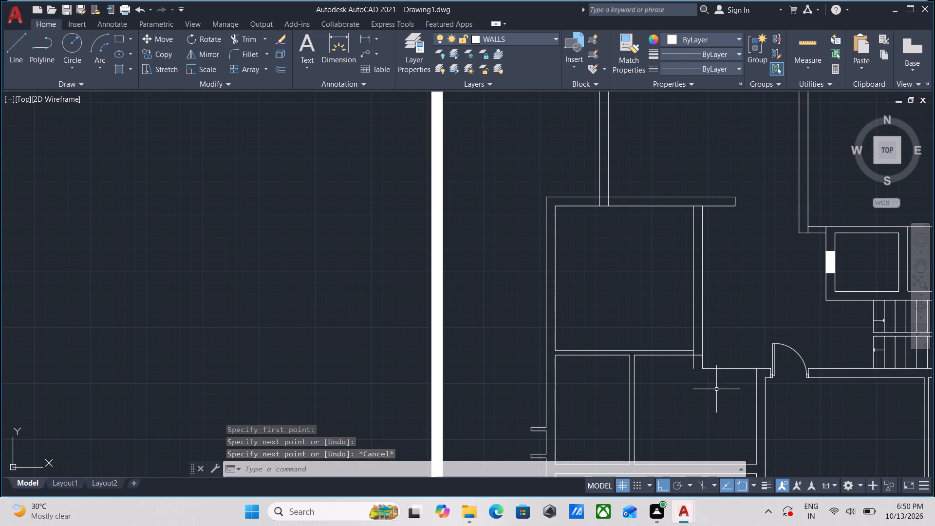
pyautogui.scroll(1, 723, 379)
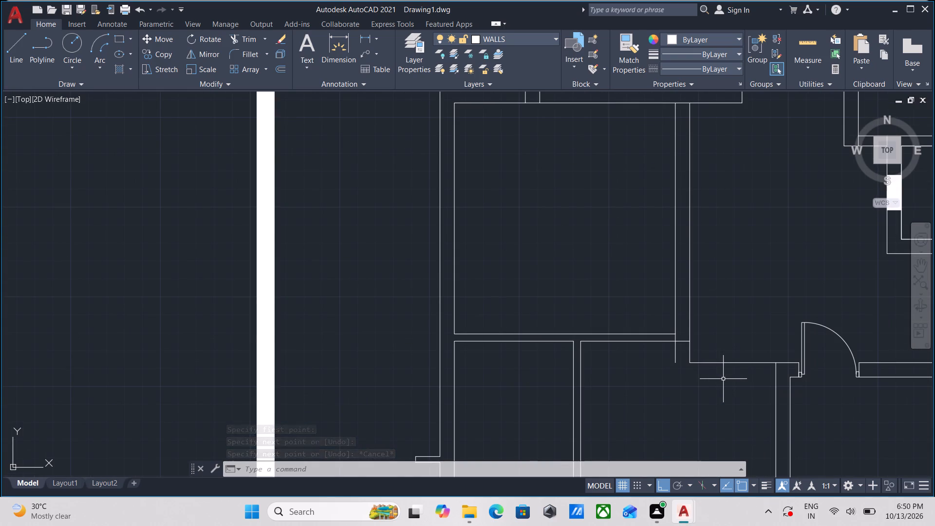
pyautogui.scroll(1, 728, 376)
pyautogui.click(735, 372)
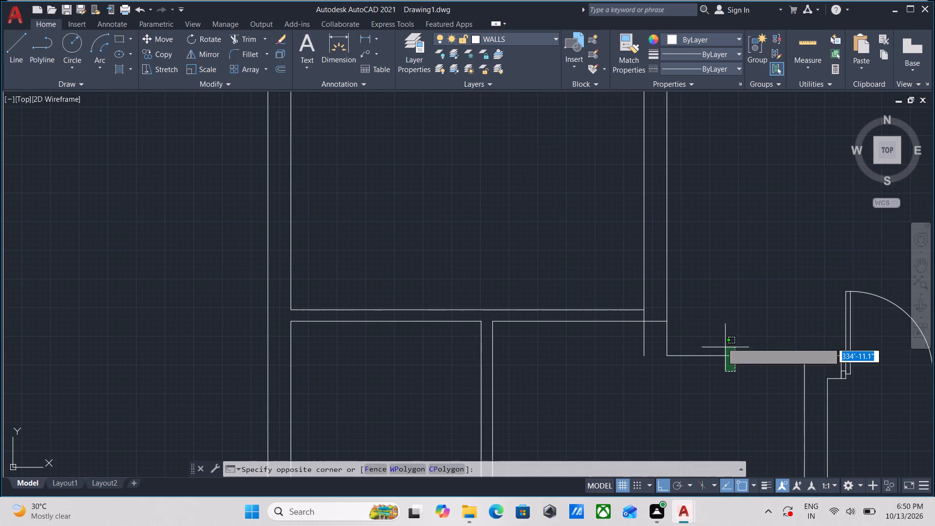
pyautogui.click(713, 334)
pyautogui.press('o')
pyautogui.press('Return')
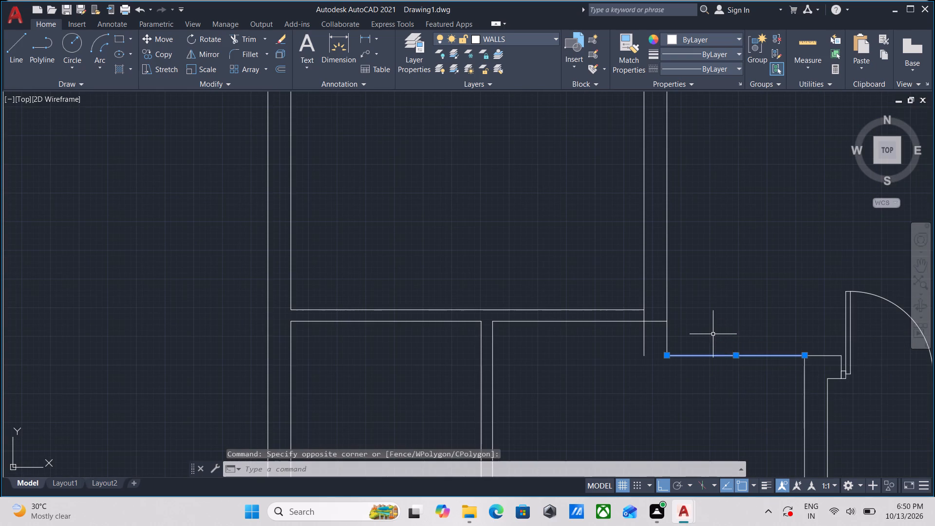
pyautogui.click(736, 359)
pyautogui.click(741, 391)
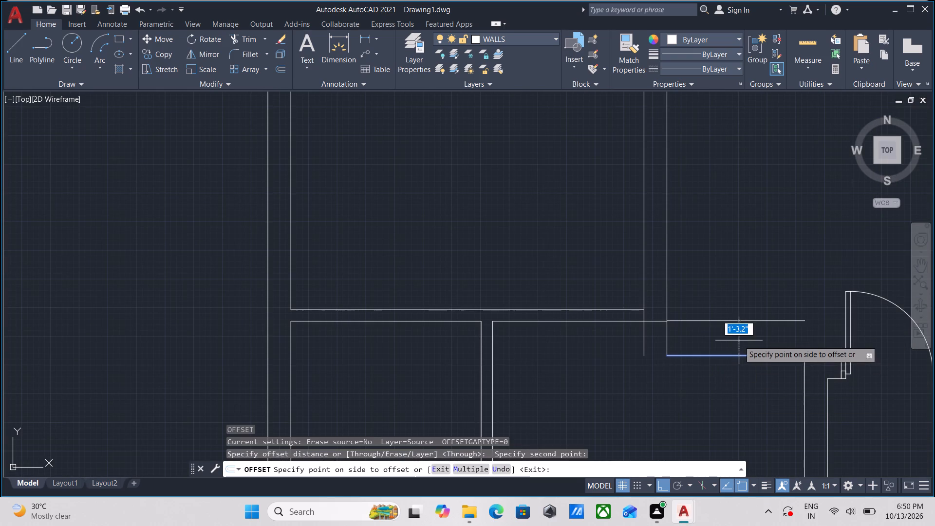
pyautogui.moveTo(742, 399); pyautogui.dragTo(690, 359, button='middle')
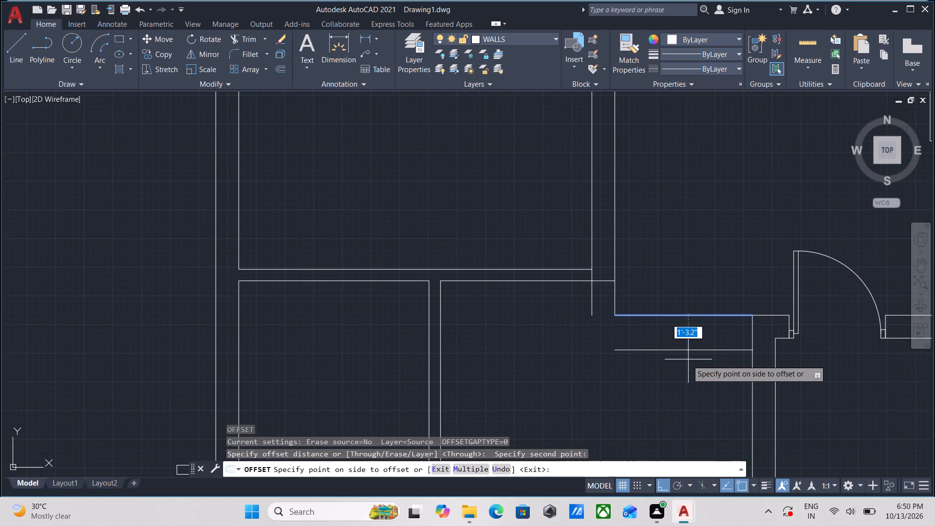
pyautogui.write('10:')
pyautogui.press('BackSpace')
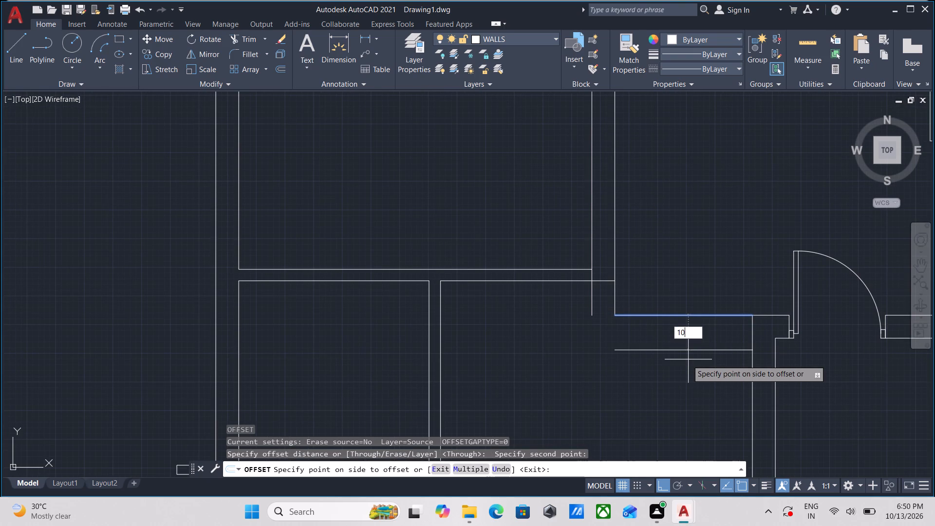
pyautogui.hotkey('shift', '"')
pyautogui.press('Return')
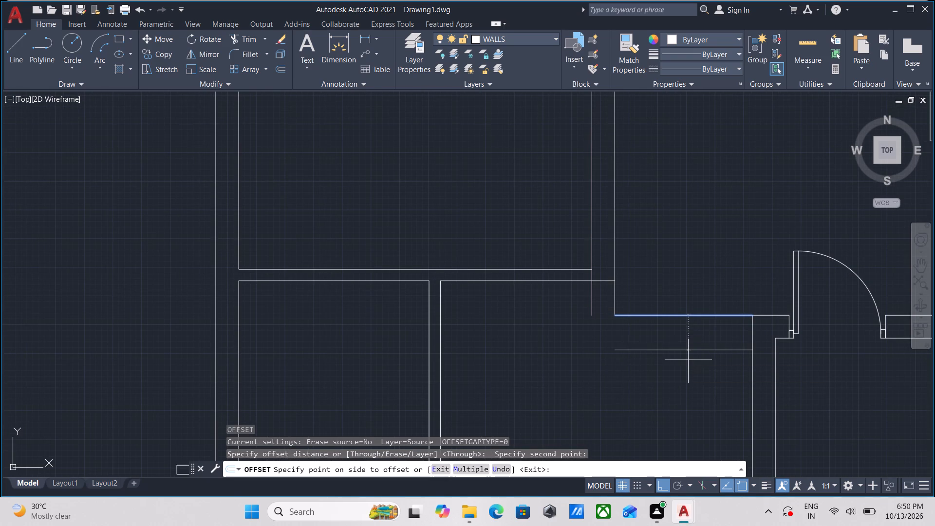
pyautogui.press('Escape')
# Fillet the upper room's inner east wall line with the offset horizontal line into a sharp corner.
pyautogui.scroll(-1, 644, 348)
pyautogui.moveTo(644, 348); pyautogui.dragTo(711, 345, button='middle')
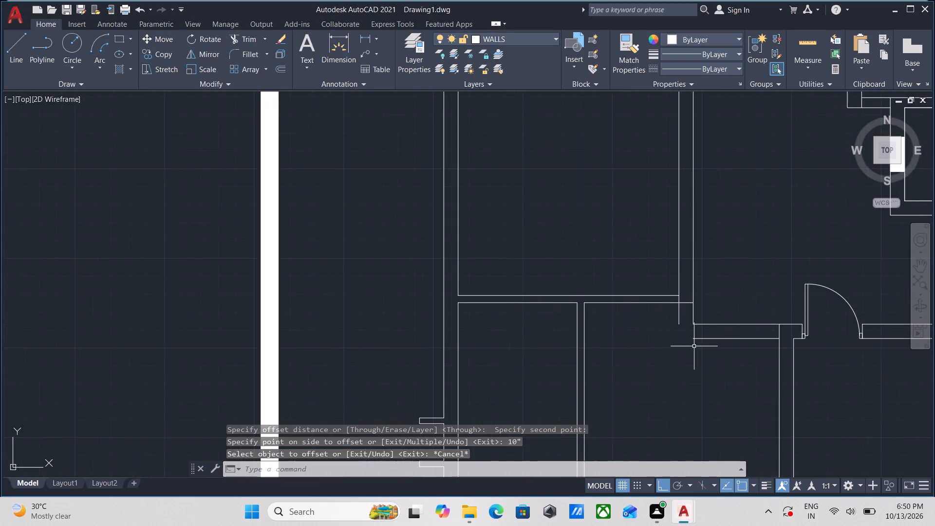
pyautogui.moveTo(681, 350); pyautogui.dragTo(692, 348, button='middle')
pyautogui.press('f')
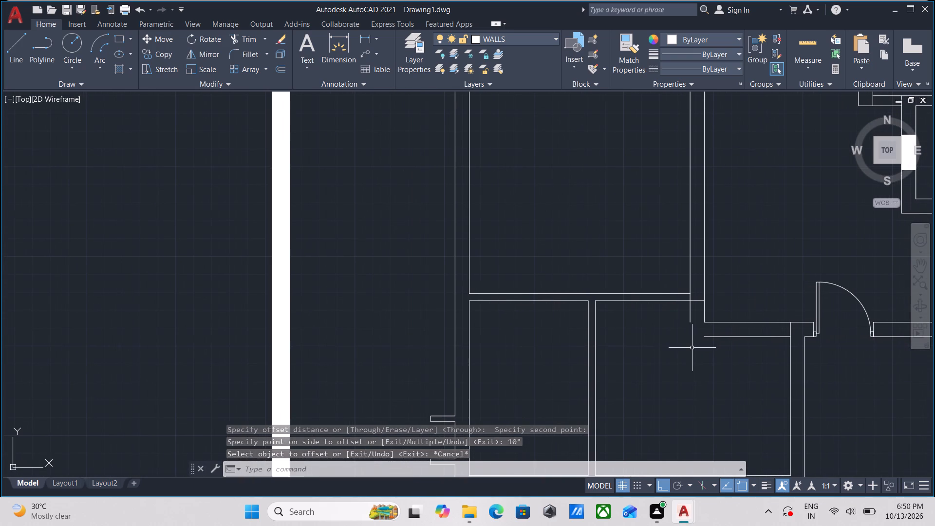
pyautogui.press('Return')
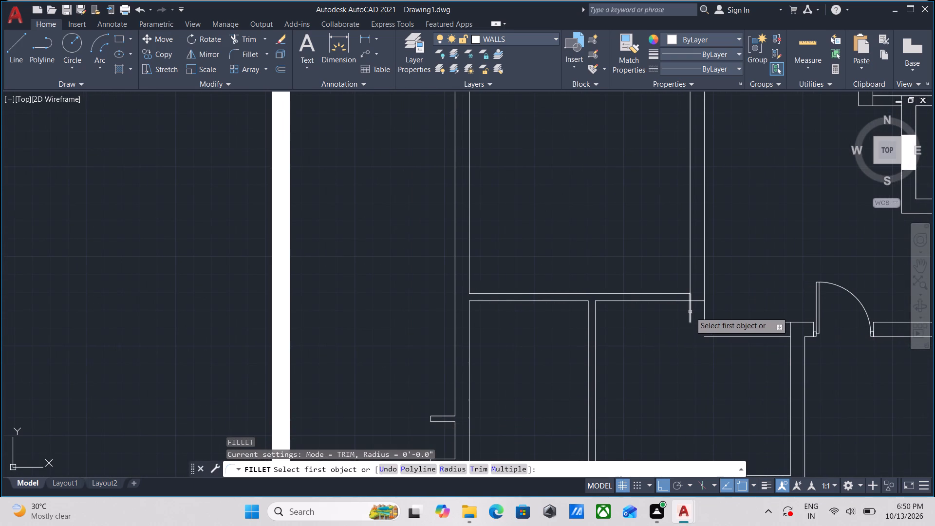
pyautogui.click(690, 312)
pyautogui.click(714, 337)
pyautogui.press('Escape')
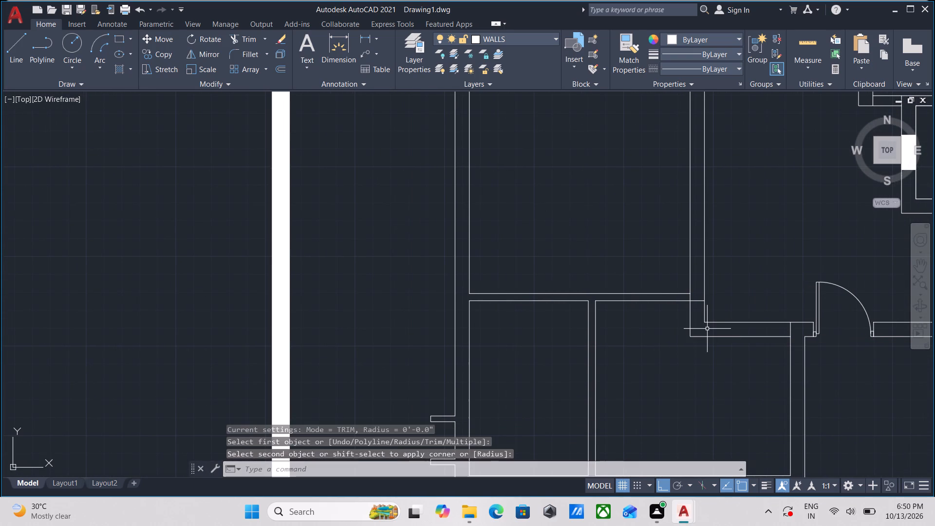
# Trim the lower partition line inside the east wall and the inner east wall line between the two partition lines.
pyautogui.write('TR')
pyautogui.press('Return')
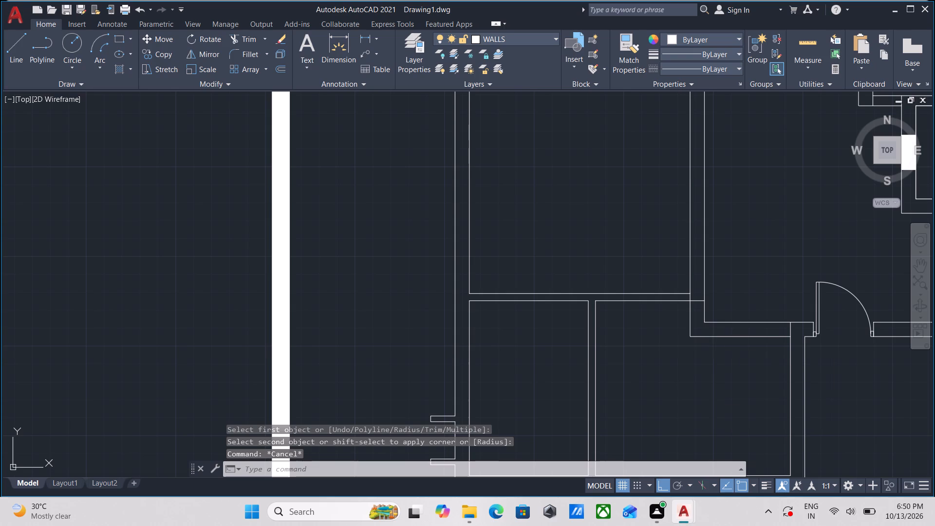
pyautogui.scroll(2, 695, 320)
pyautogui.click(696, 259)
pyautogui.click(699, 301)
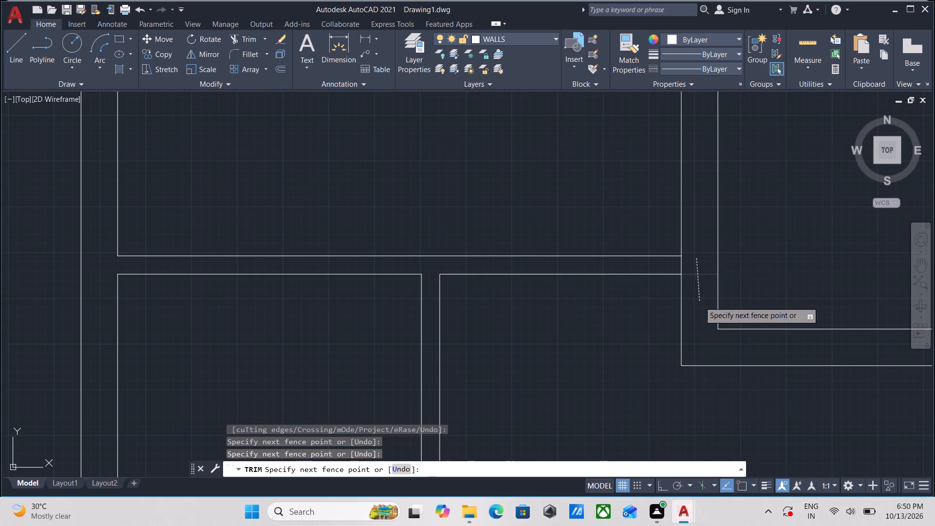
pyautogui.click(667, 263)
pyautogui.click(698, 266)
pyautogui.press('Escape')
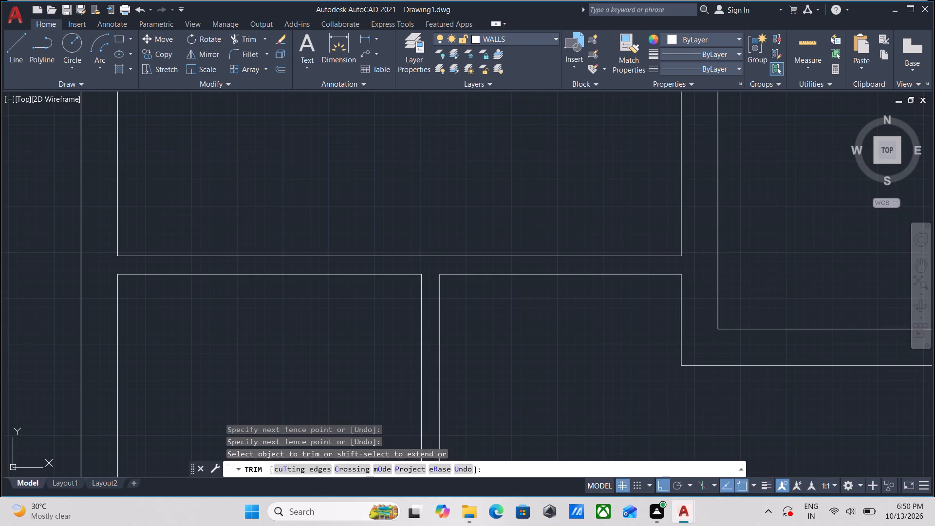
# Trim the vertical wall line where it crosses between the two horizontal wall lines just west of the Bedroom 1 door.
pyautogui.scroll(-2, 700, 272)
pyautogui.scroll(-1, 739, 300)
pyautogui.moveTo(737, 300); pyautogui.dragTo(629, 295, button='middle')
pyautogui.scroll(2, 700, 311)
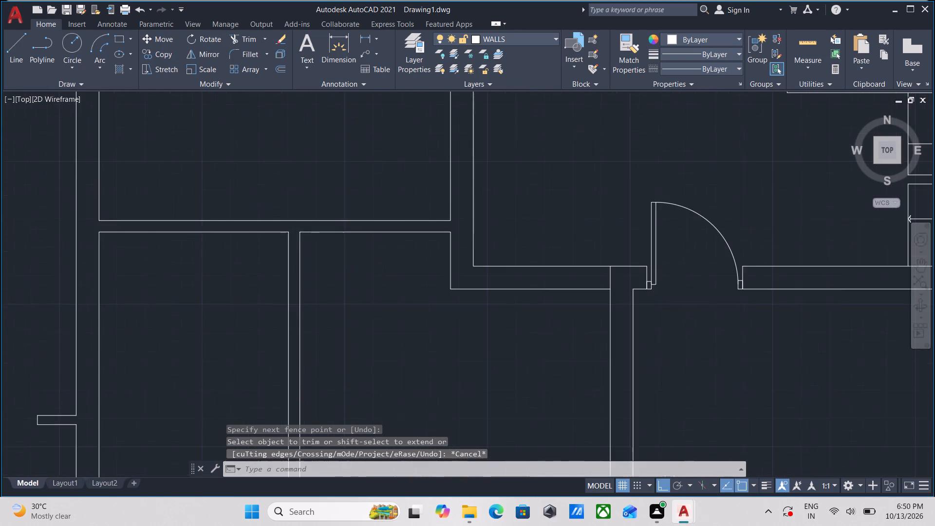
pyautogui.moveTo(692, 312); pyautogui.dragTo(739, 332, button='middle')
pyautogui.moveTo(750, 341); pyautogui.dragTo(780, 347, button='middle')
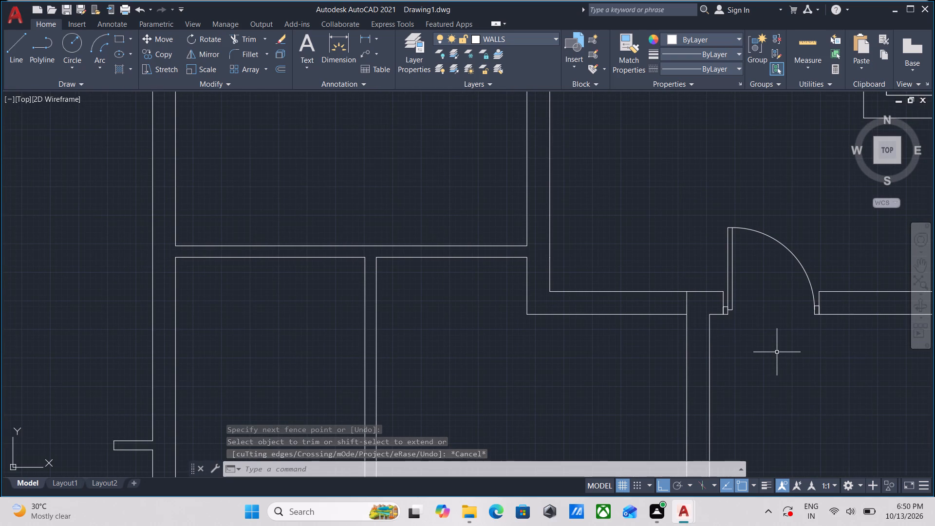
pyautogui.write('TR')
pyautogui.press('Return')
pyautogui.scroll(1, 692, 307)
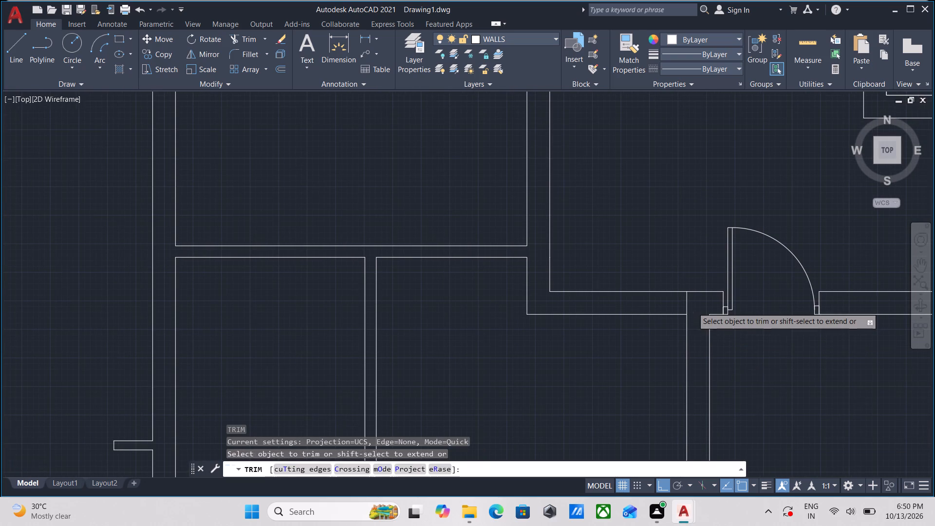
pyautogui.click(692, 307)
pyautogui.click(656, 306)
pyautogui.scroll(-2, 662, 309)
pyautogui.press('Escape')
# Erase the BED ROOM 1 label and its 14' 9 X 19' 8" size text.
pyautogui.scroll(-1, 703, 335)
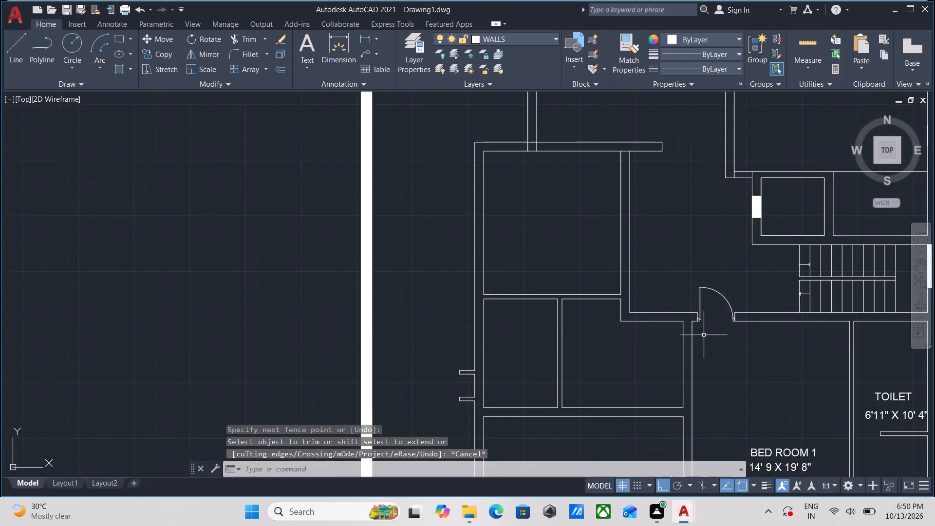
pyautogui.scroll(-1, 704, 336)
pyautogui.moveTo(704, 336); pyautogui.dragTo(725, 332, button='middle')
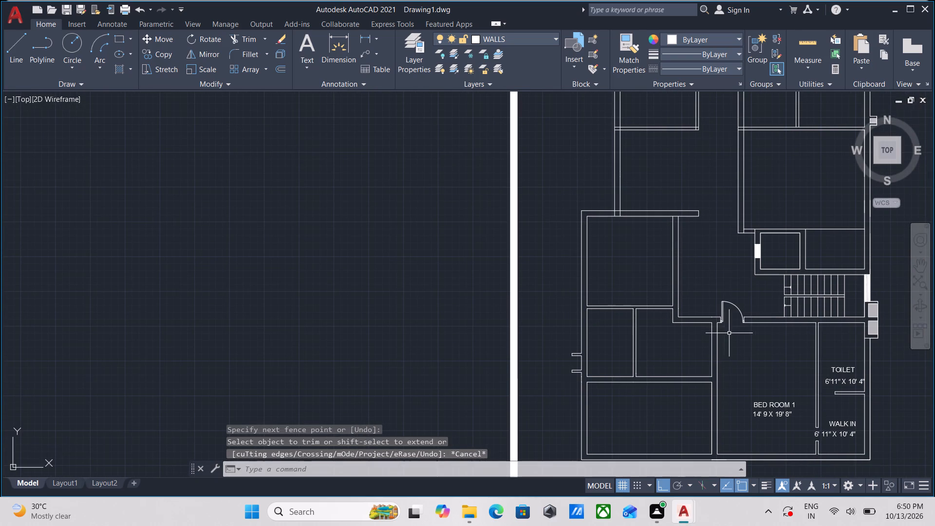
pyautogui.moveTo(779, 370); pyautogui.dragTo(733, 335, button='middle')
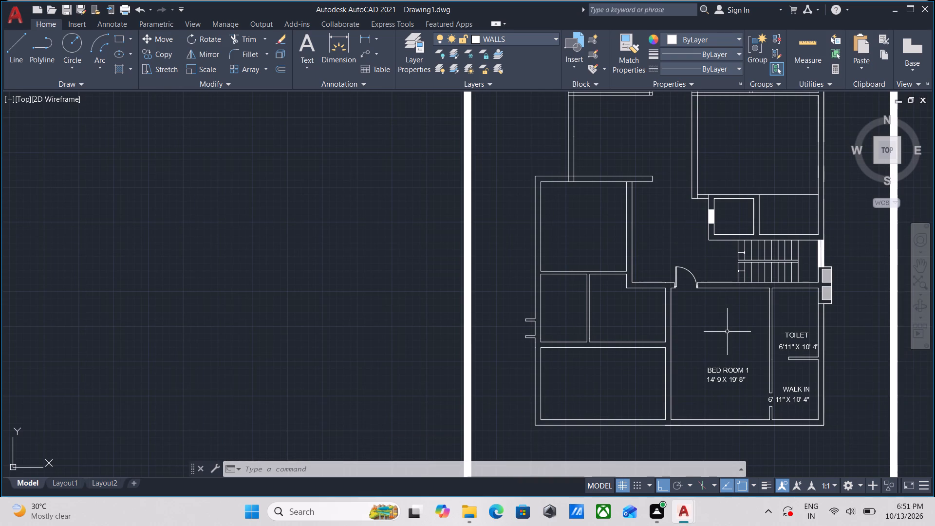
pyautogui.moveTo(733, 382); pyautogui.dragTo(669, 325, button='middle')
pyautogui.scroll(1, 693, 329)
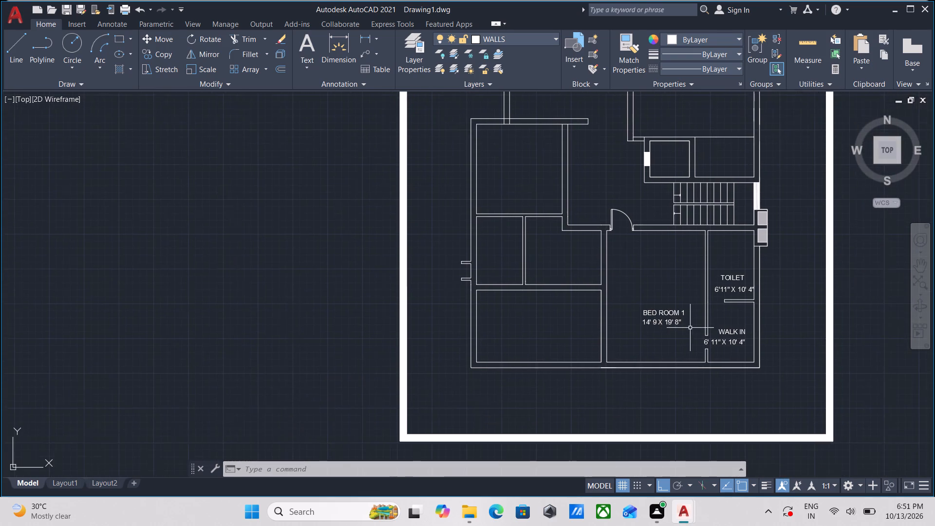
pyautogui.scroll(1, 693, 329)
pyautogui.click(671, 344)
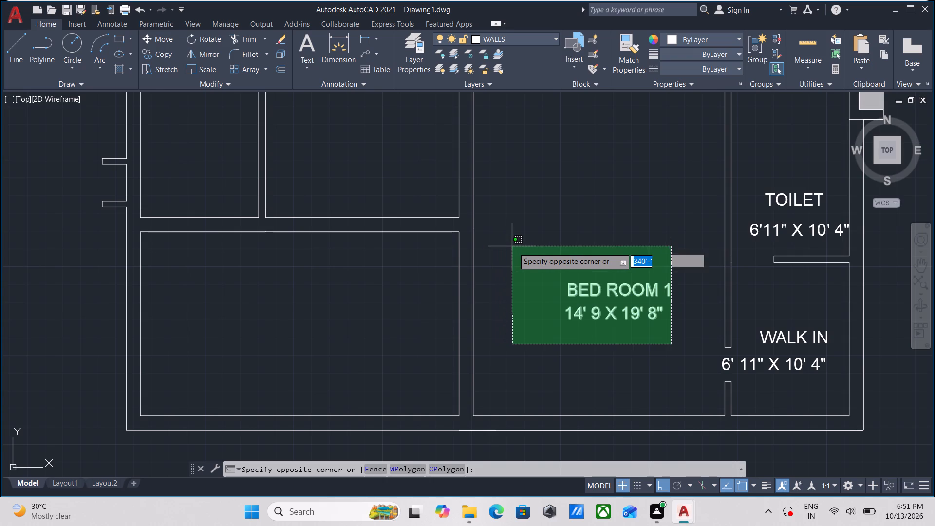
pyautogui.click(514, 248)
pyautogui.rightClick(514, 248)
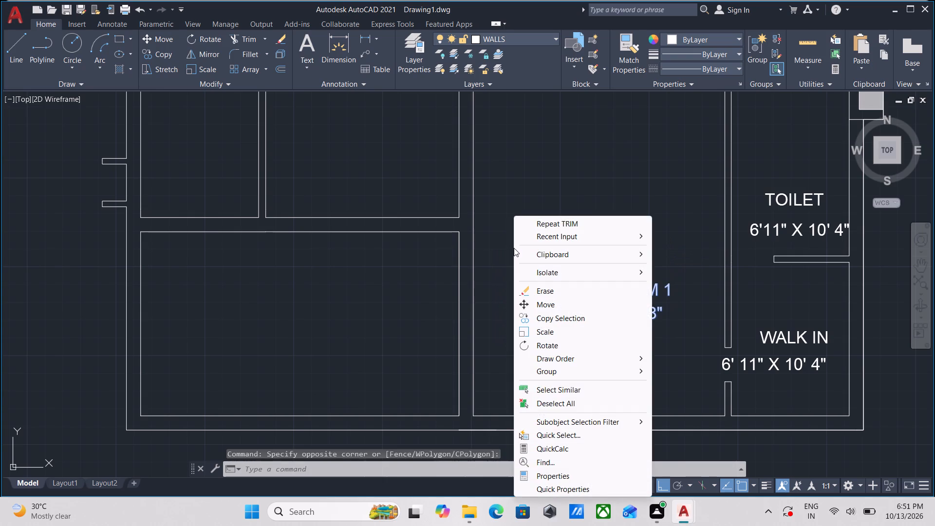
pyautogui.click(560, 288)
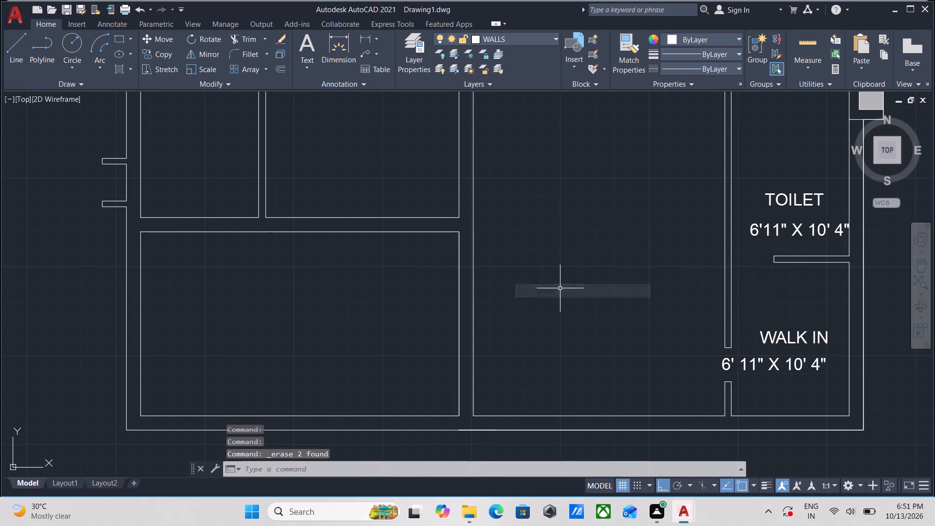
# Erase the TOILET and WALK IN labels, their size texts and the short partition wall between those two rooms.
pyautogui.scroll(-2, 691, 352)
pyautogui.moveTo(682, 352); pyautogui.dragTo(639, 369, button='middle')
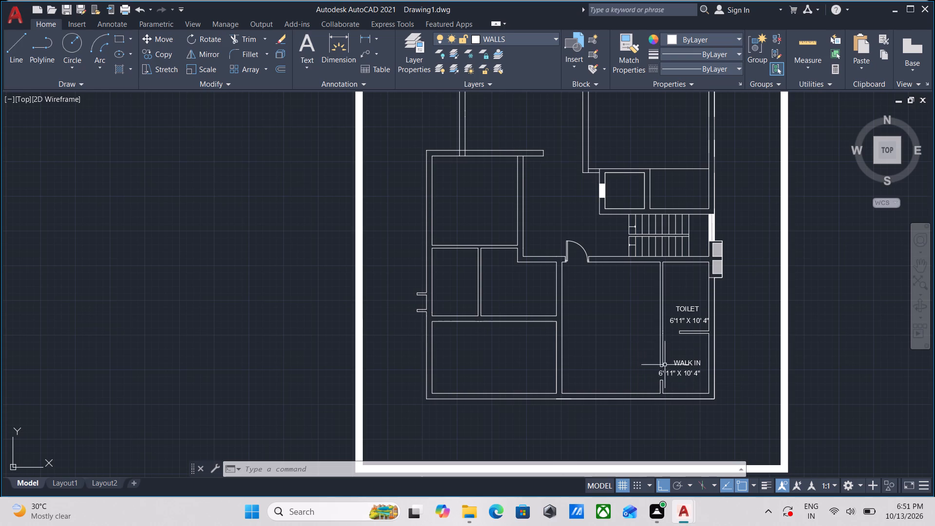
pyautogui.scroll(1, 666, 379)
pyautogui.moveTo(561, 335); pyautogui.dragTo(647, 373, button='middle')
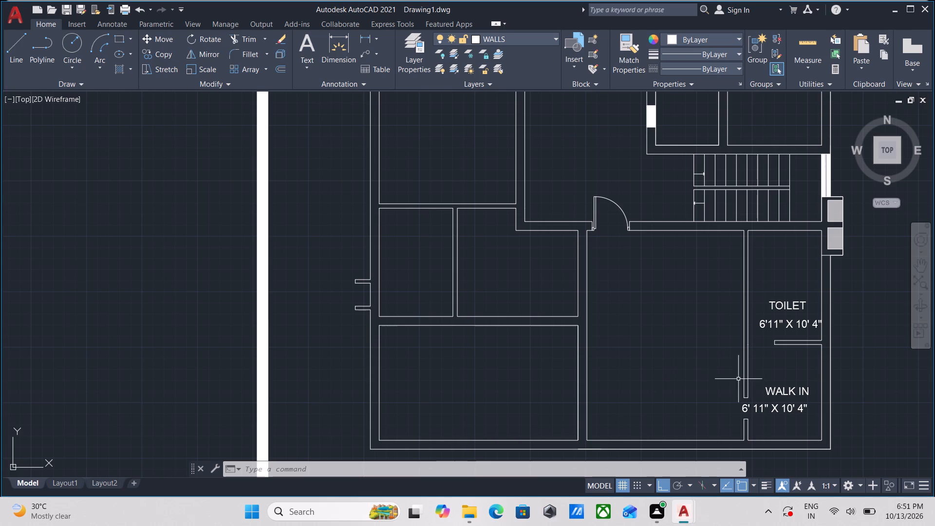
pyautogui.click(785, 419)
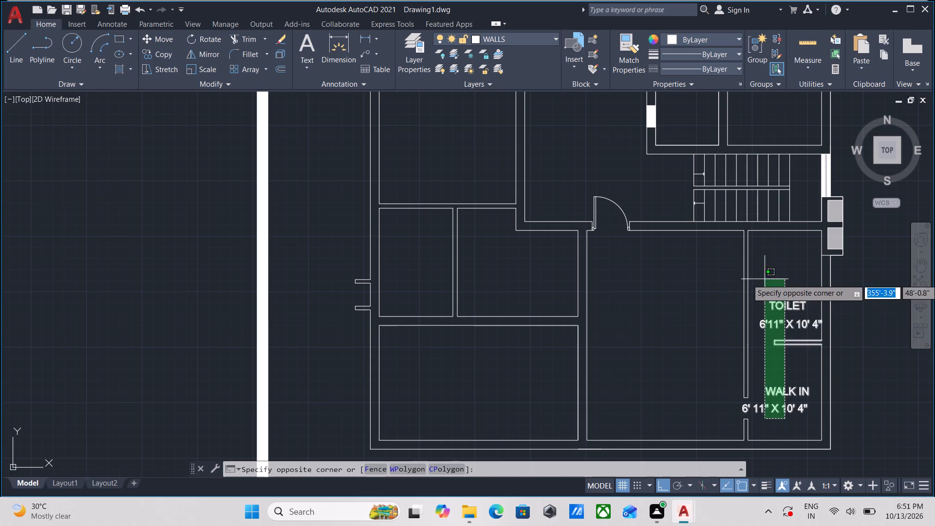
pyautogui.click(765, 279)
pyautogui.rightClick(765, 279)
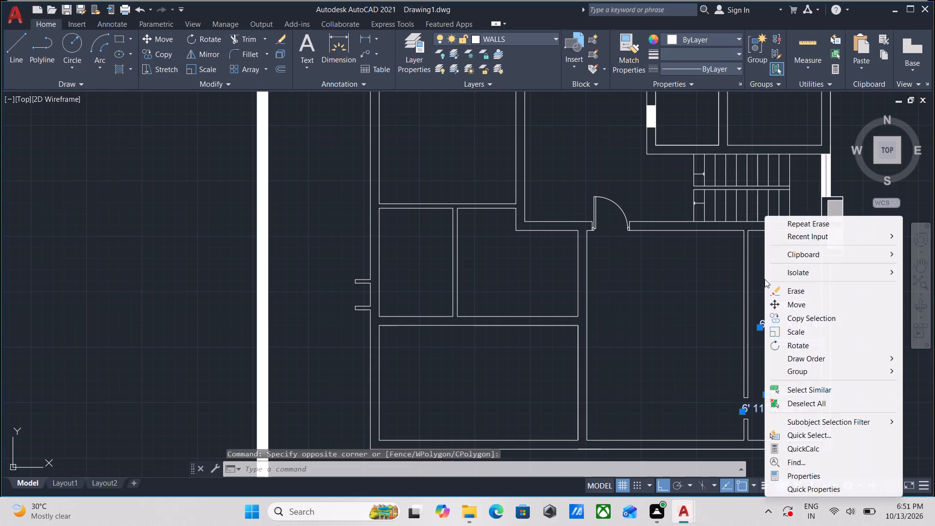
pyautogui.click(797, 292)
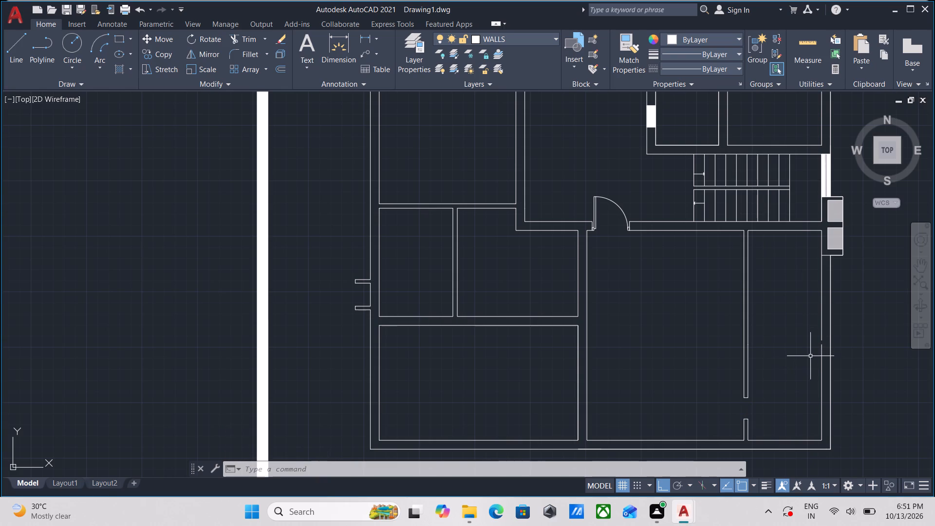
# Extend the inner east wall line of the southeast room to close the small gap in it.
pyautogui.scroll(1, 814, 357)
pyautogui.moveTo(810, 349); pyautogui.dragTo(751, 350, button='middle')
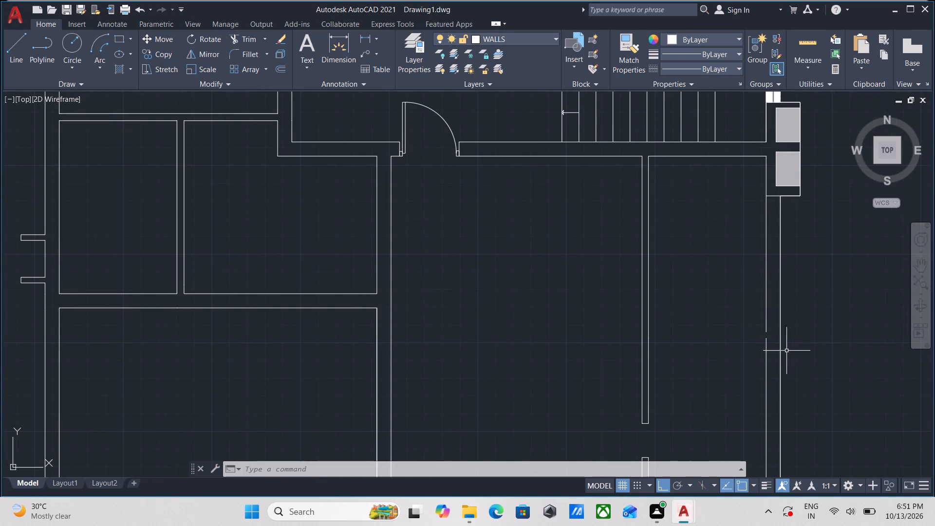
pyautogui.moveTo(760, 337); pyautogui.dragTo(763, 321, button='middle')
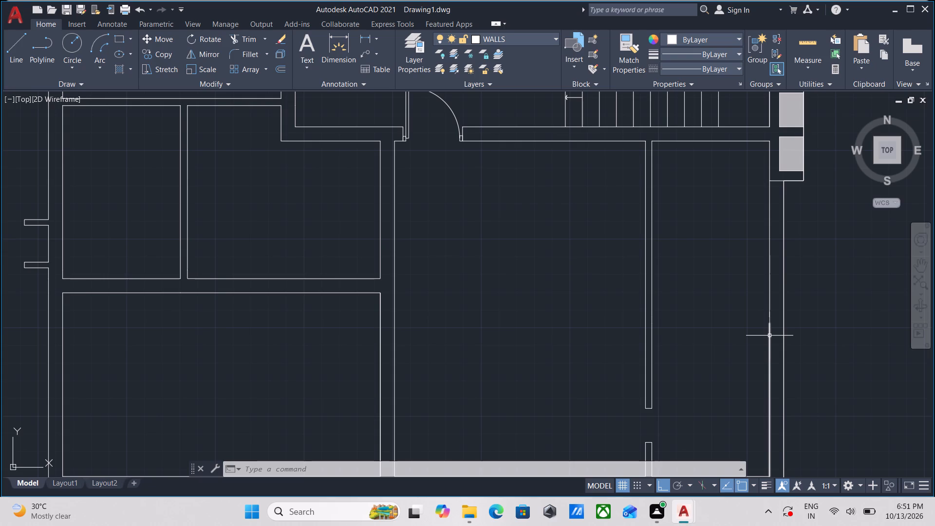
pyautogui.moveTo(737, 334); pyautogui.dragTo(740, 348, button='middle')
pyautogui.write('EX')
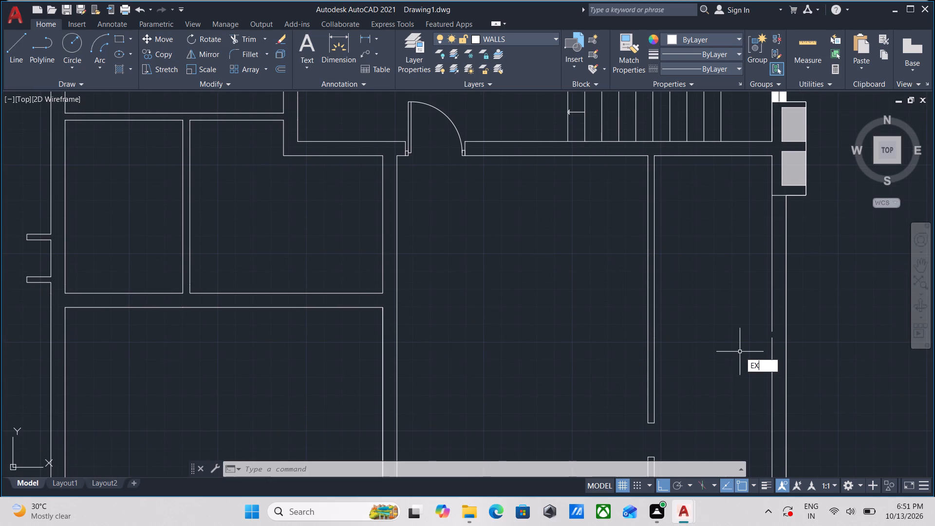
pyautogui.press('Return')
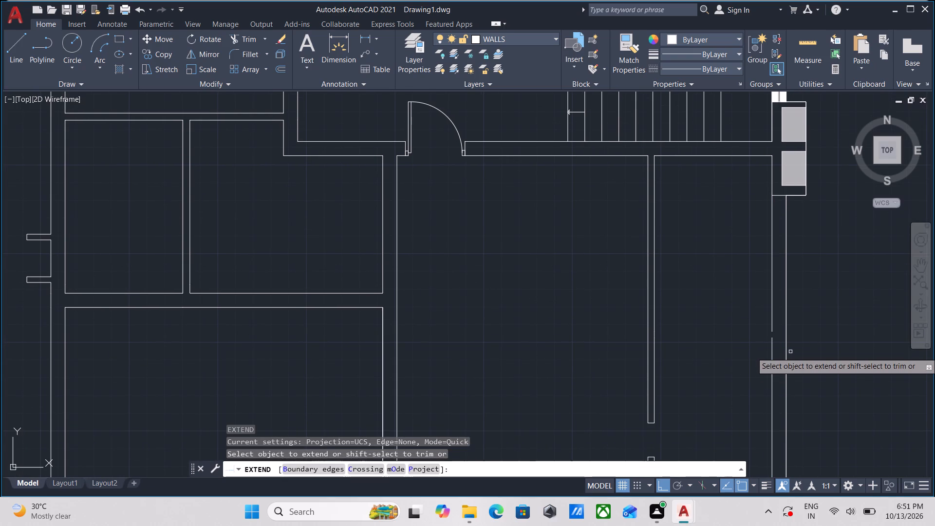
pyautogui.click(774, 352)
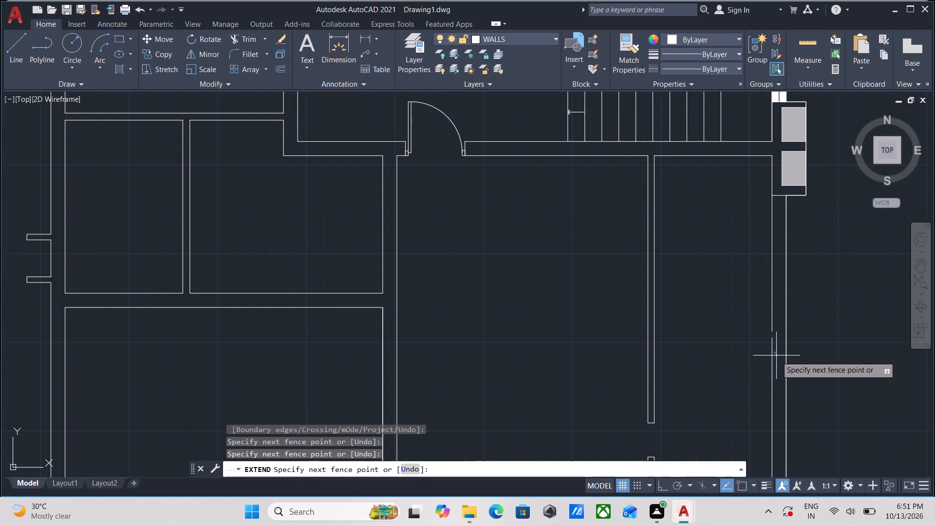
pyautogui.click(771, 353)
pyautogui.press('Escape')
pyautogui.moveTo(771, 353); pyautogui.dragTo(771, 352, button='middle')
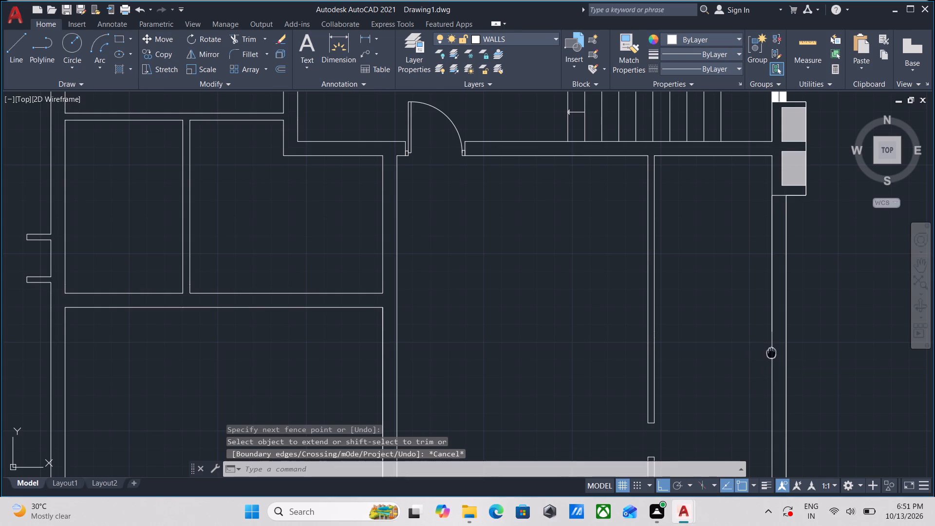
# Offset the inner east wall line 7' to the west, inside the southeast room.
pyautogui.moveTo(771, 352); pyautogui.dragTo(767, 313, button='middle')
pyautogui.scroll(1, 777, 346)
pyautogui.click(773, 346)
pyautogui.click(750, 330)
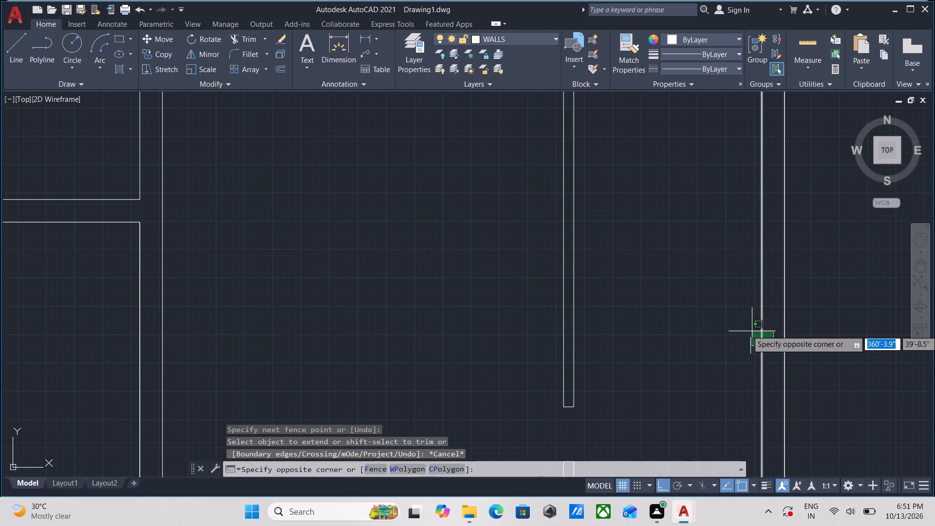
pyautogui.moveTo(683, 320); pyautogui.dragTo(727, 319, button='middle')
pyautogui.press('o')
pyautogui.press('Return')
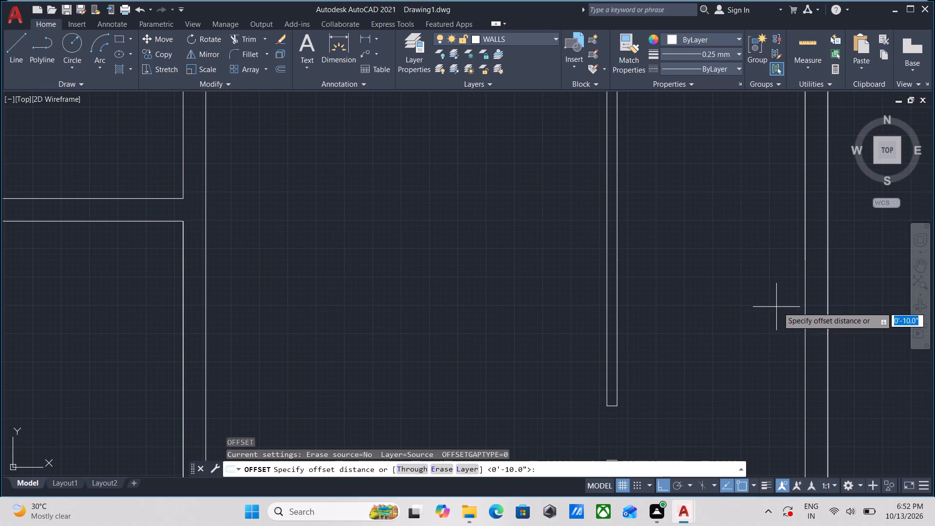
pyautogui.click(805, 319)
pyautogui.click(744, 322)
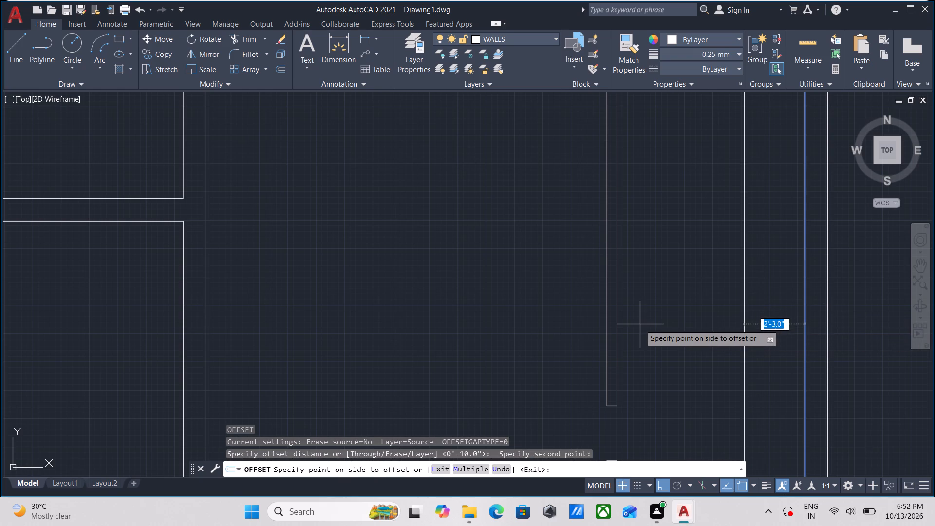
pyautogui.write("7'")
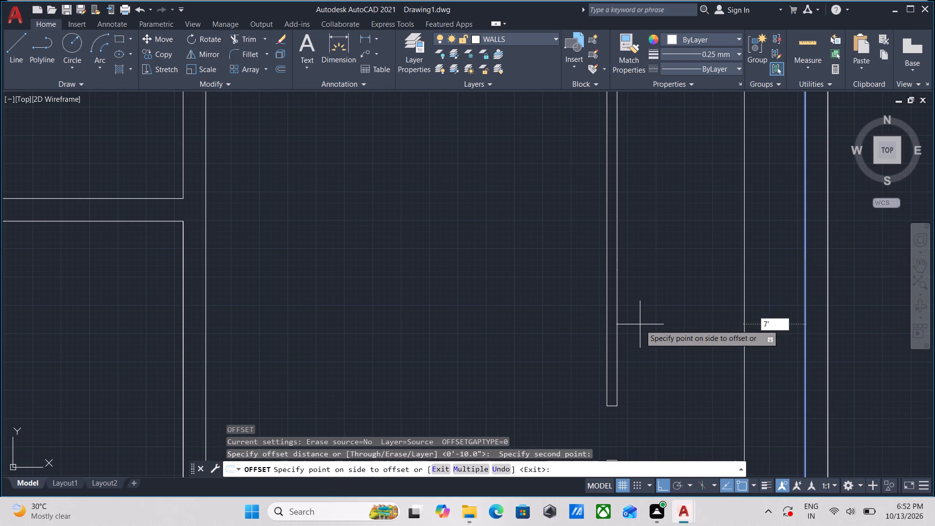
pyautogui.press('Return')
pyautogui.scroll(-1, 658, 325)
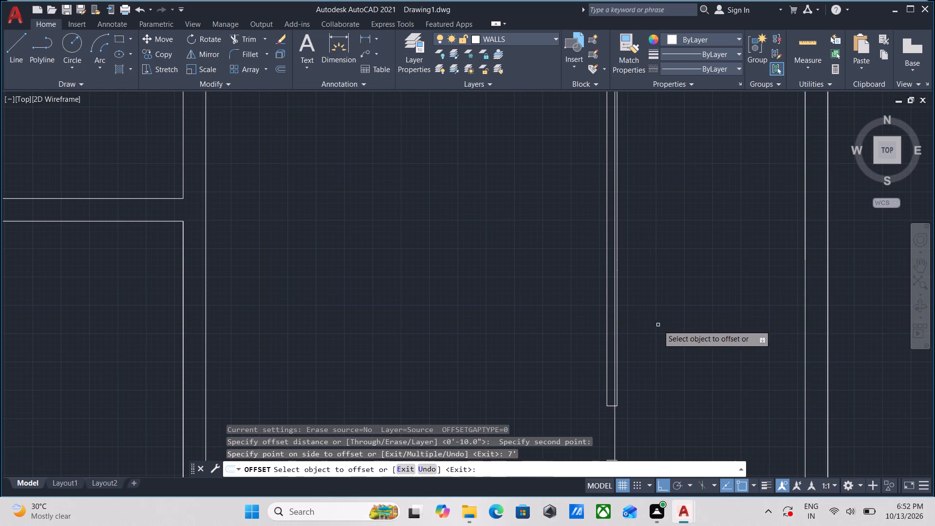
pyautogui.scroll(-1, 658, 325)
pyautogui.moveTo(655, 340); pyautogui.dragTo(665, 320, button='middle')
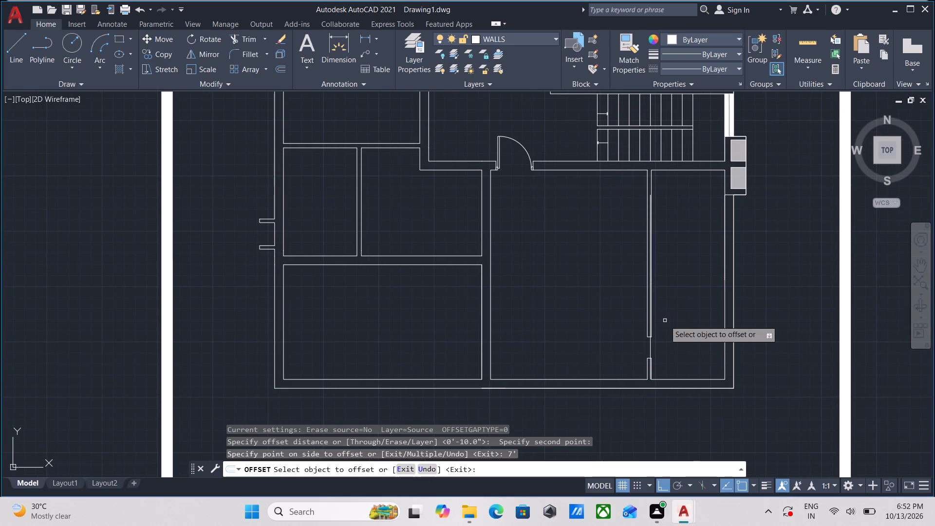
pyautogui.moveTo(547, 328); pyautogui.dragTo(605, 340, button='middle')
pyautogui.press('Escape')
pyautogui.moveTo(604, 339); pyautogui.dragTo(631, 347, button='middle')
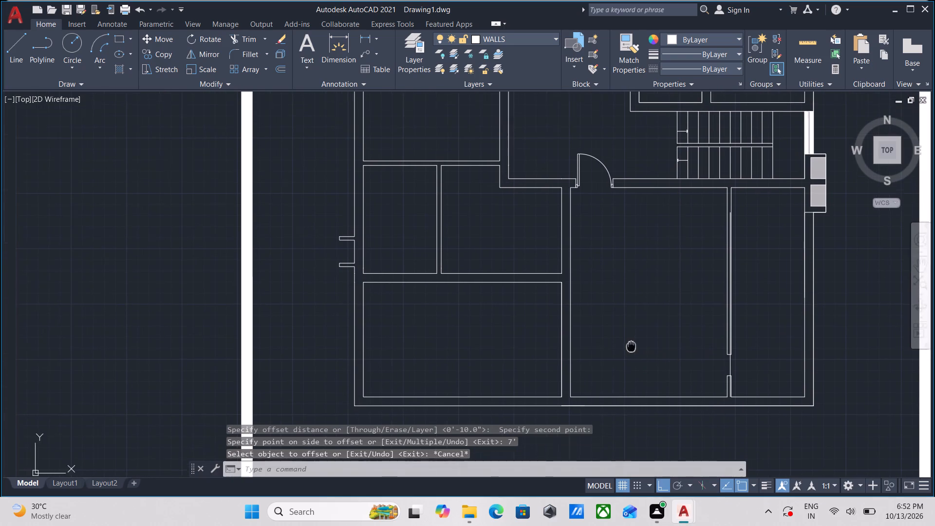
# Measure the clear width and length of the narrow room between the partition and the east wall.
pyautogui.write('MEA')
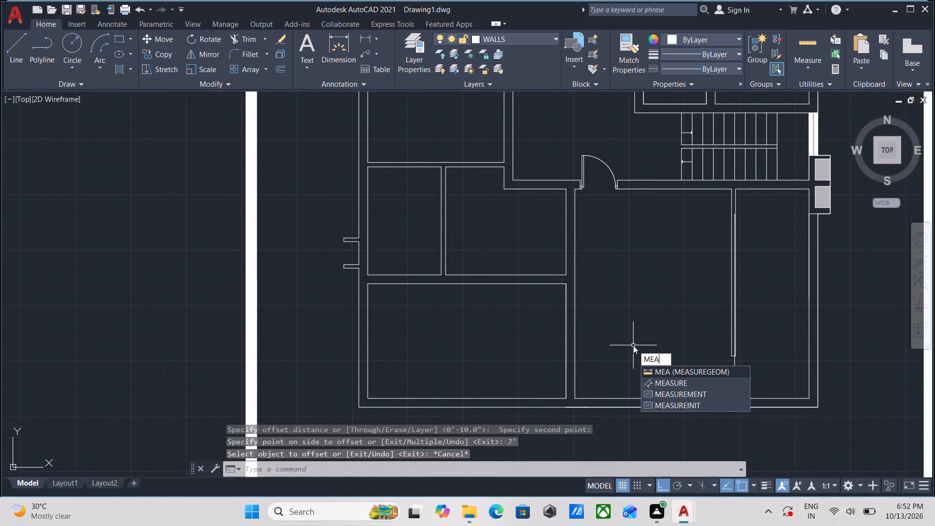
pyautogui.press('Return')
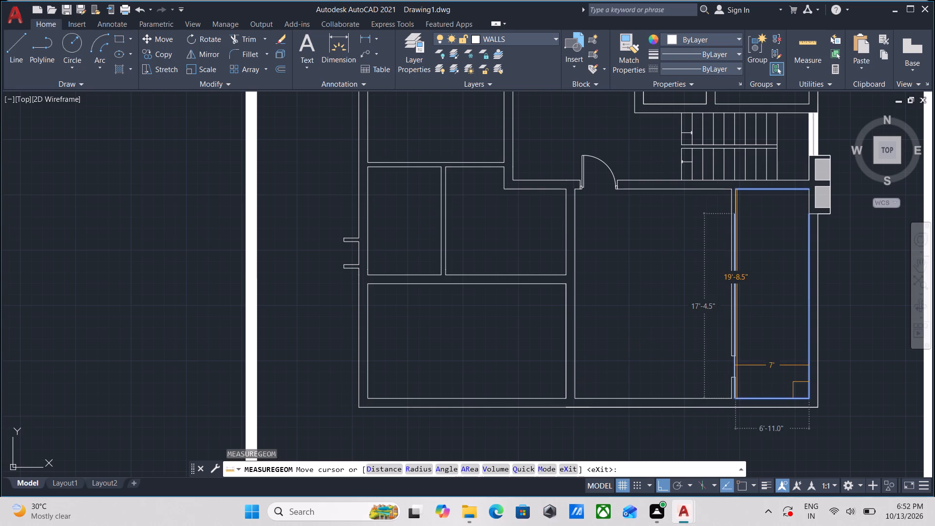
pyautogui.press('Escape')
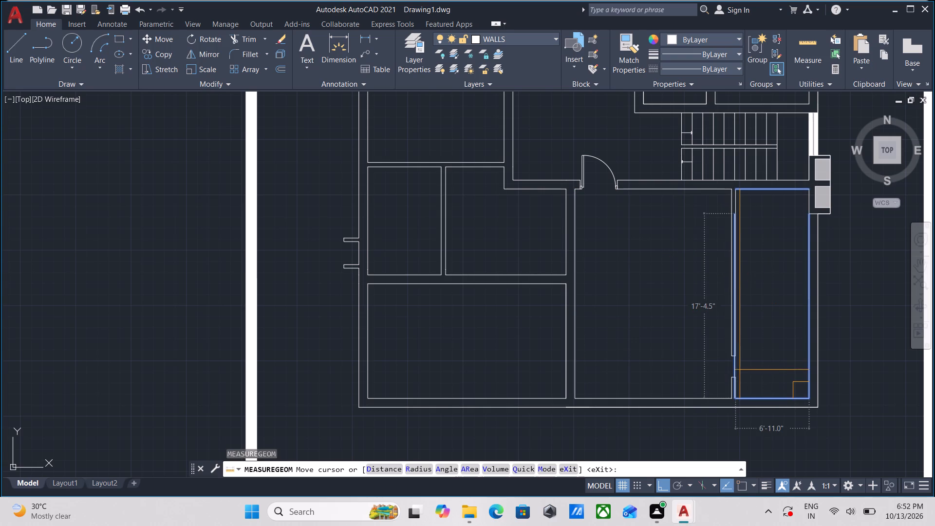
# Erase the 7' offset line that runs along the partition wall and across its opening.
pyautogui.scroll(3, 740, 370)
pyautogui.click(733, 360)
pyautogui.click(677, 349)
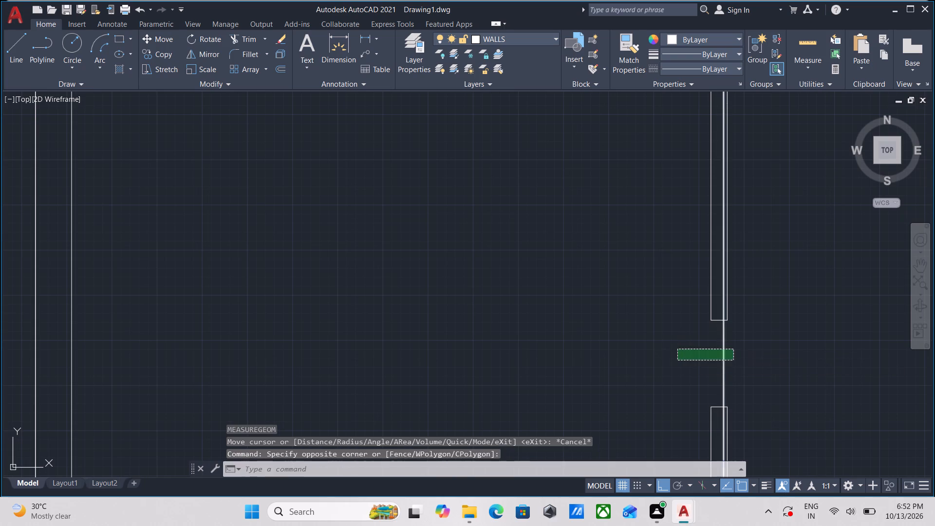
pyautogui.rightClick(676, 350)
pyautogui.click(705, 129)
# Offset the inner east wall line 4' to the west, inside the narrow southeast room.
pyautogui.scroll(-2, 762, 251)
pyautogui.moveTo(749, 253); pyautogui.dragTo(575, 301, button='middle')
pyautogui.moveTo(608, 306); pyautogui.dragTo(569, 363, button='middle')
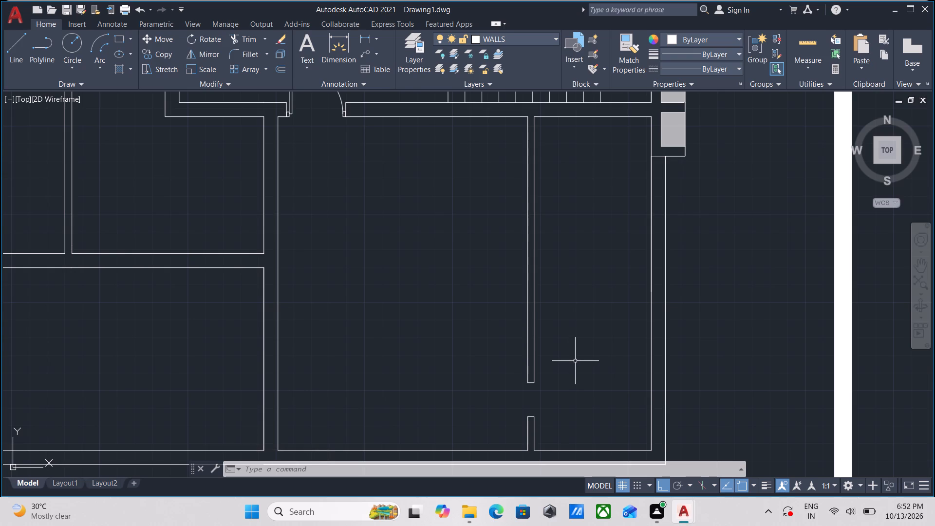
pyautogui.scroll(1, 611, 343)
pyautogui.moveTo(625, 333); pyautogui.dragTo(632, 421, button='middle')
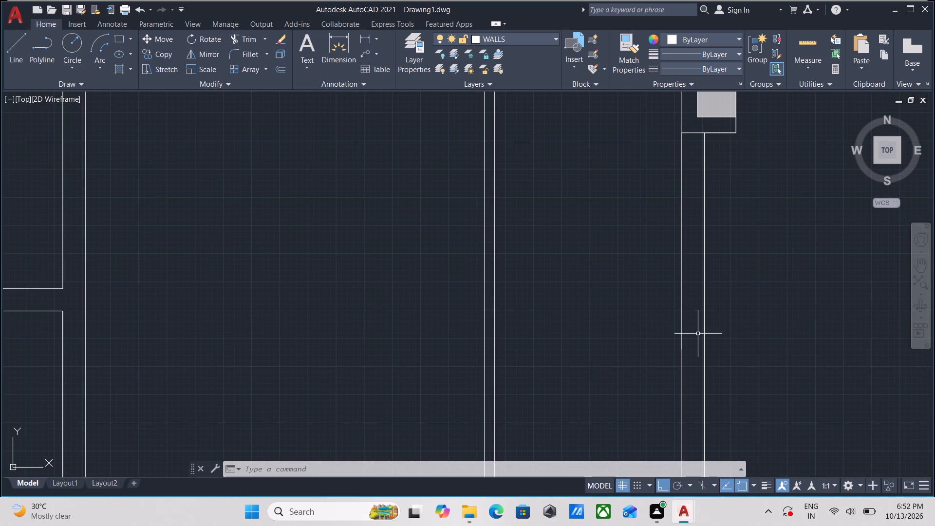
pyautogui.click(694, 334)
pyautogui.click(656, 320)
pyautogui.press('o')
pyautogui.press('Return')
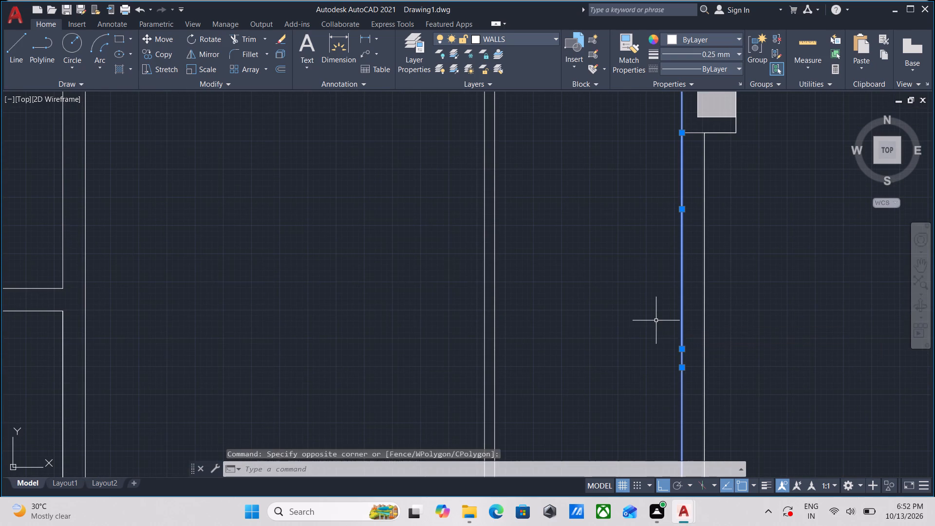
pyautogui.scroll(-2, 672, 320)
pyautogui.moveTo(672, 320); pyautogui.dragTo(688, 318, button='middle')
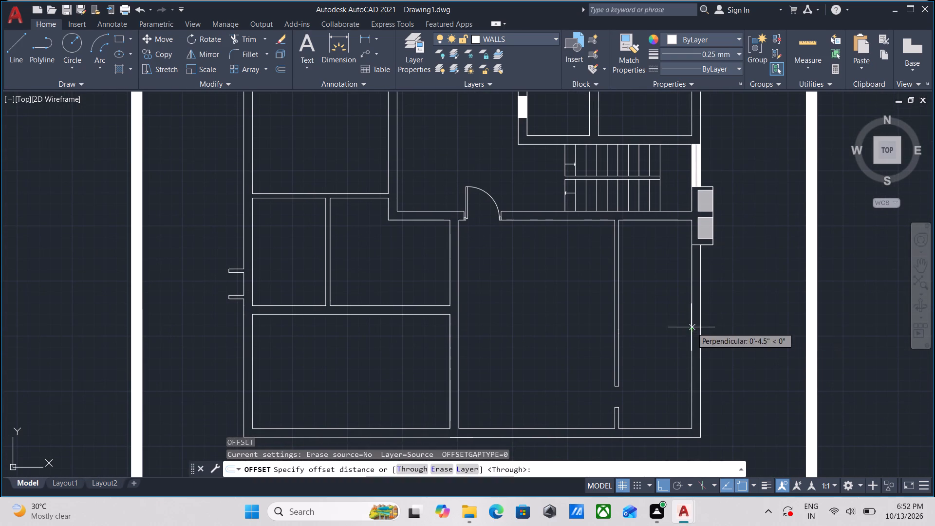
pyautogui.click(690, 326)
pyautogui.click(673, 328)
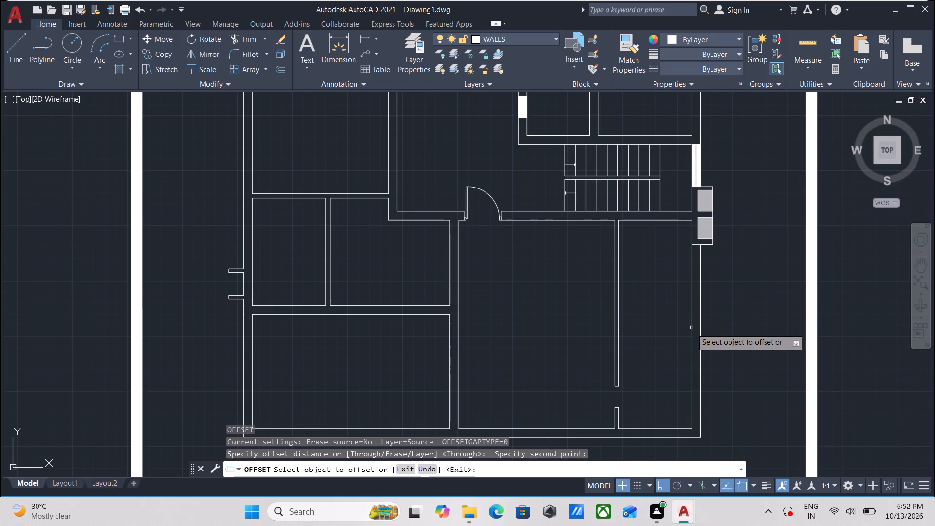
pyautogui.click(692, 328)
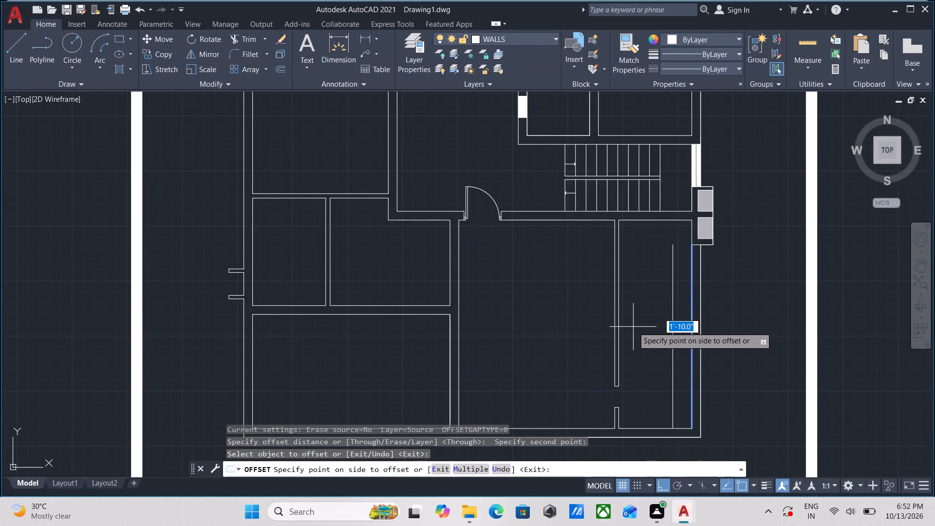
pyautogui.press('4')
pyautogui.press("'")
pyautogui.press('Return')
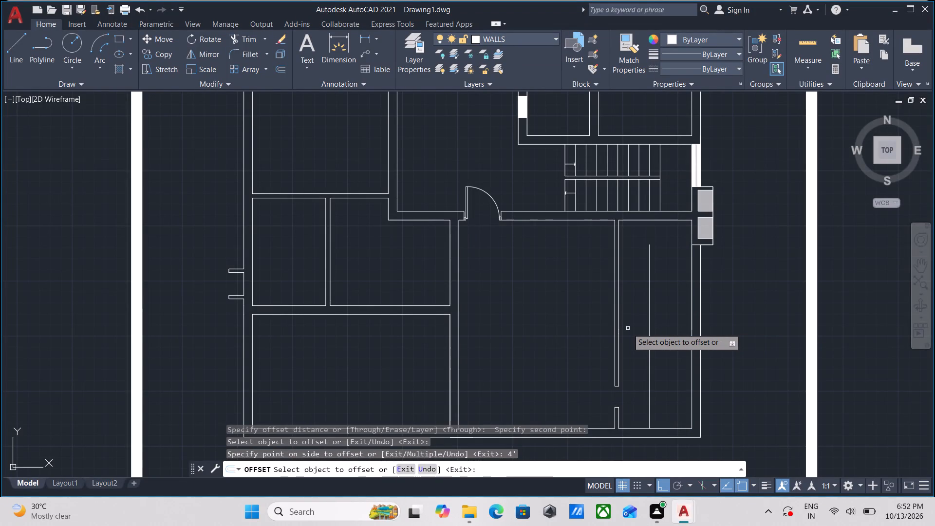
pyautogui.press('Escape')
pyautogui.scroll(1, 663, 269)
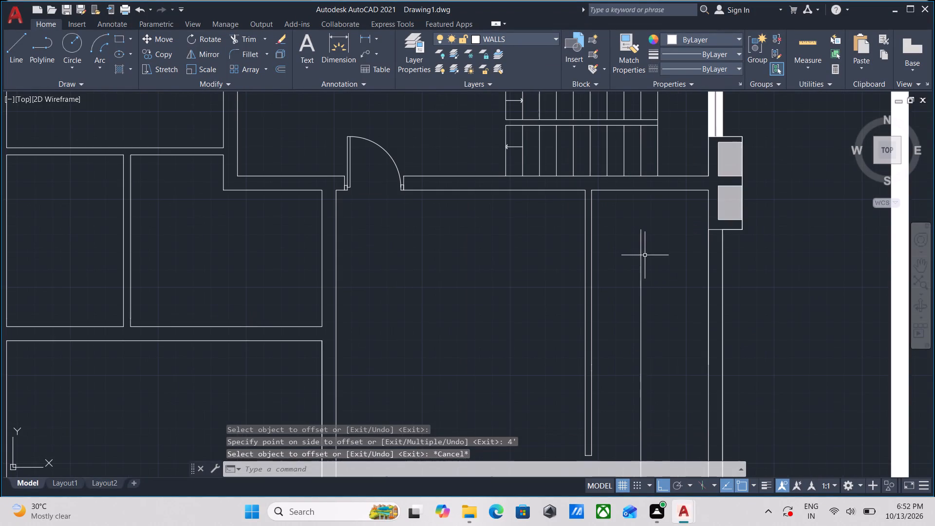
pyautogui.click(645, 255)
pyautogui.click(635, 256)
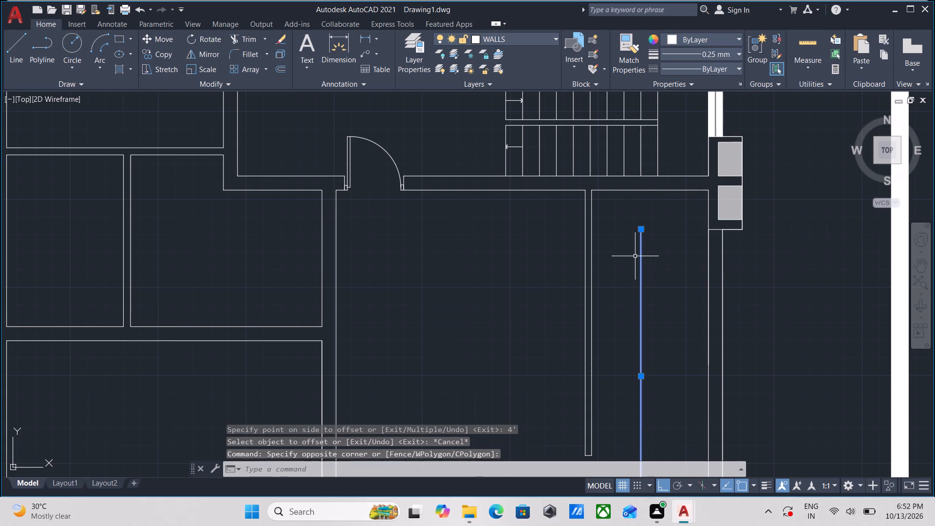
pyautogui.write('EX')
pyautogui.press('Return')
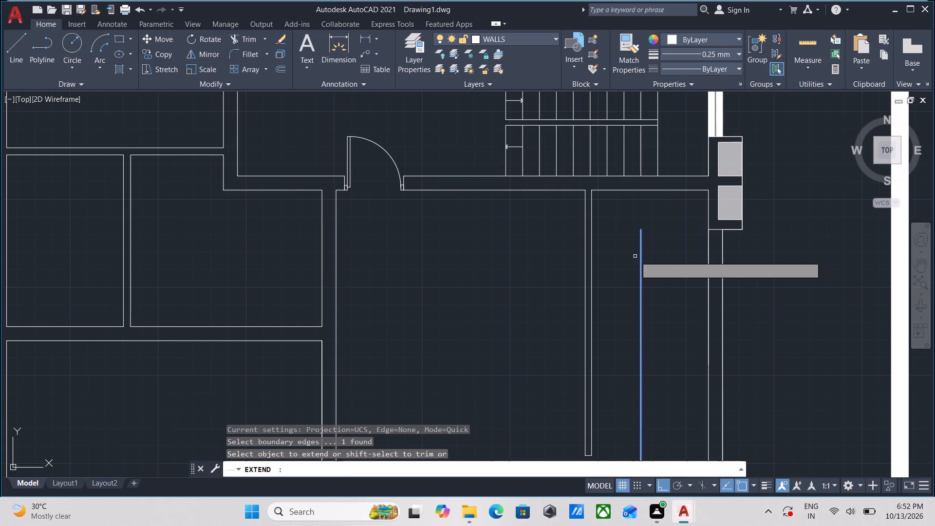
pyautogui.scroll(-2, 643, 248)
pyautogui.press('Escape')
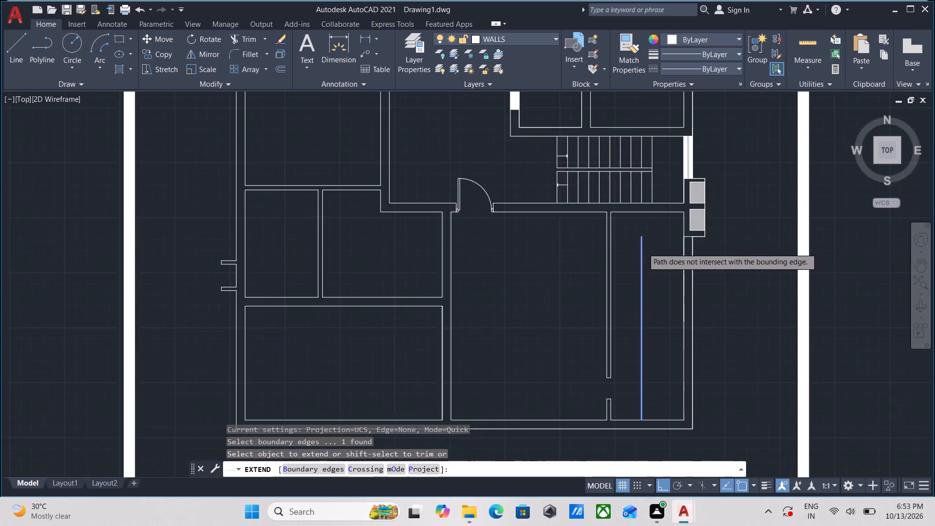
# Extend the 4' offset line north across the room's north wall and on through the staircase.
pyautogui.moveTo(648, 287); pyautogui.dragTo(652, 273, button='middle')
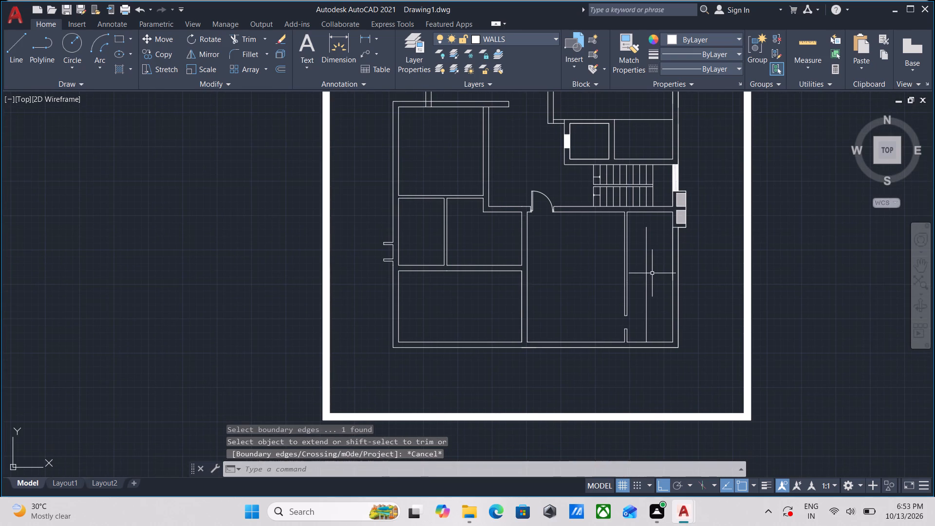
pyautogui.write('EX')
pyautogui.press('Return')
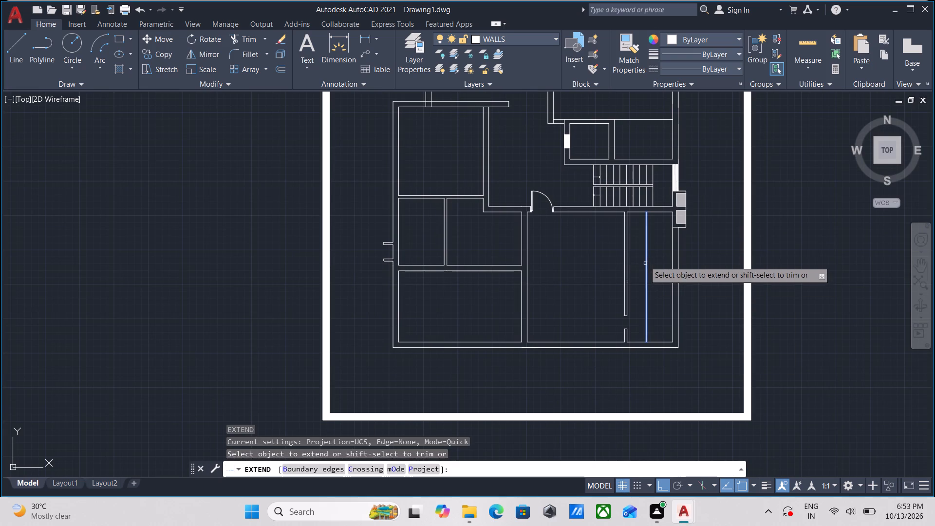
pyautogui.click(646, 259)
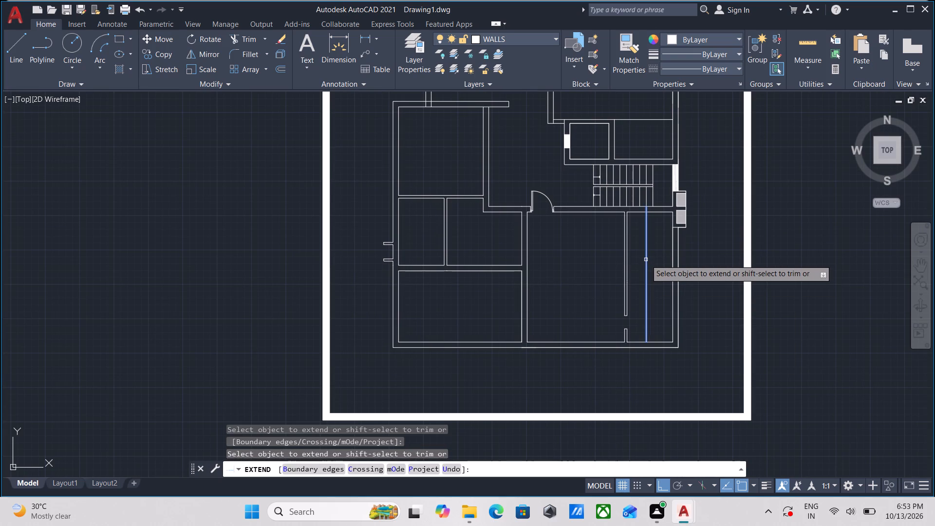
pyautogui.click(646, 260)
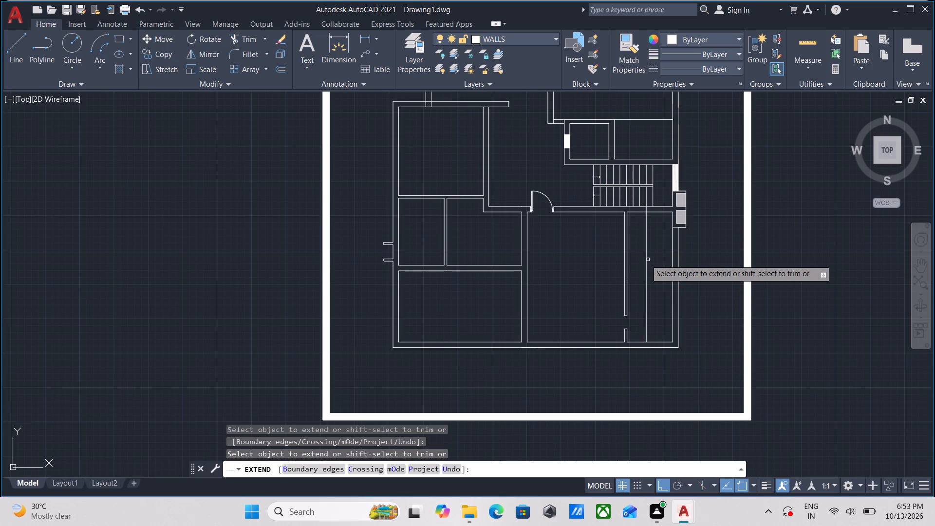
pyautogui.scroll(2, 645, 261)
pyautogui.click(646, 266)
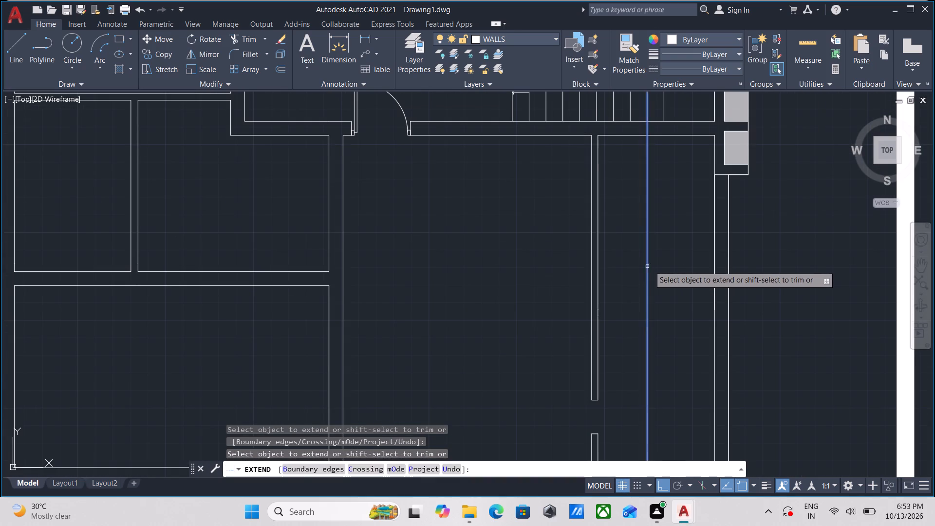
pyautogui.scroll(-2, 654, 256)
pyautogui.press('Escape')
# Trim the extended 4' offset line where it crosses the thickness of the narrow room's north wall.
pyautogui.moveTo(654, 258); pyautogui.dragTo(653, 290, button='middle')
pyautogui.scroll(3, 651, 238)
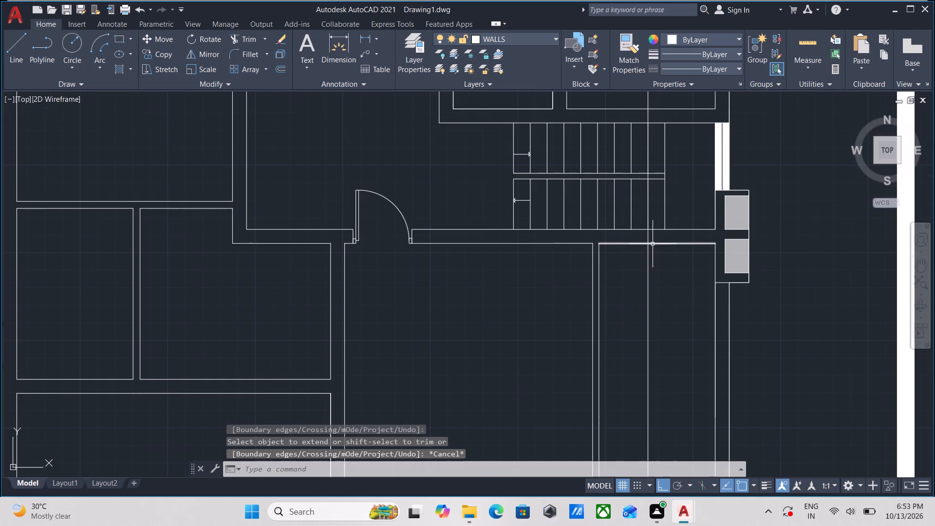
pyautogui.middleClick(664, 264)
pyautogui.write('TR')
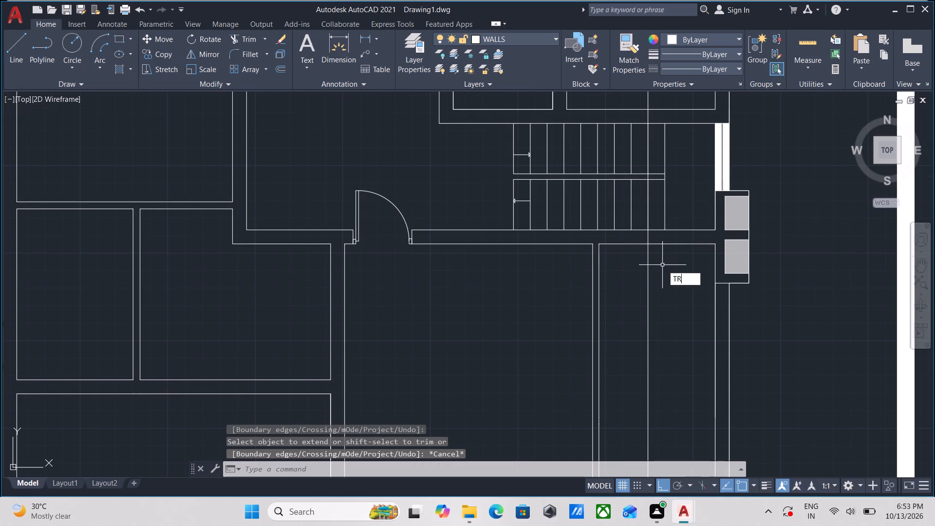
pyautogui.press('Return')
pyautogui.scroll(1, 658, 236)
pyautogui.click(657, 238)
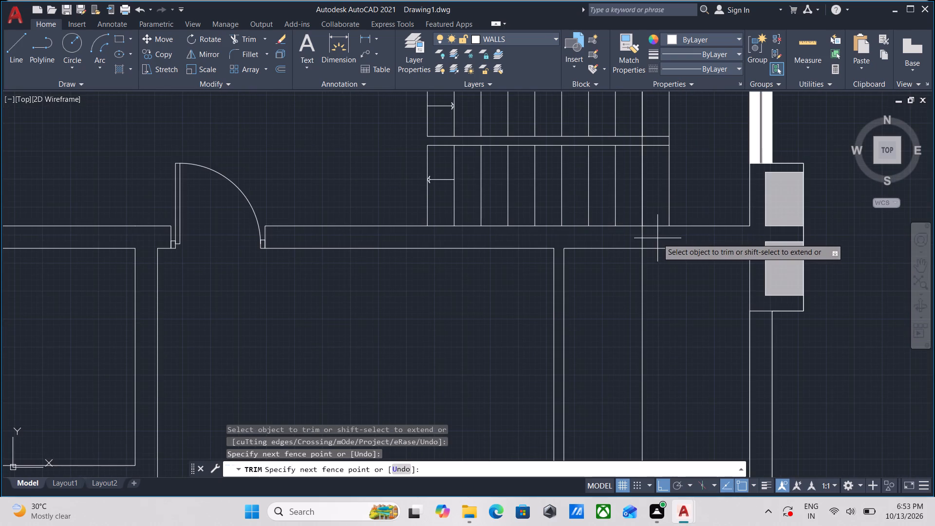
pyautogui.click(622, 238)
pyautogui.press('Escape')
# Erase the leftover pieces of the offset line that run through the staircase north of the wall.
pyautogui.scroll(2, 651, 206)
pyautogui.click(651, 206)
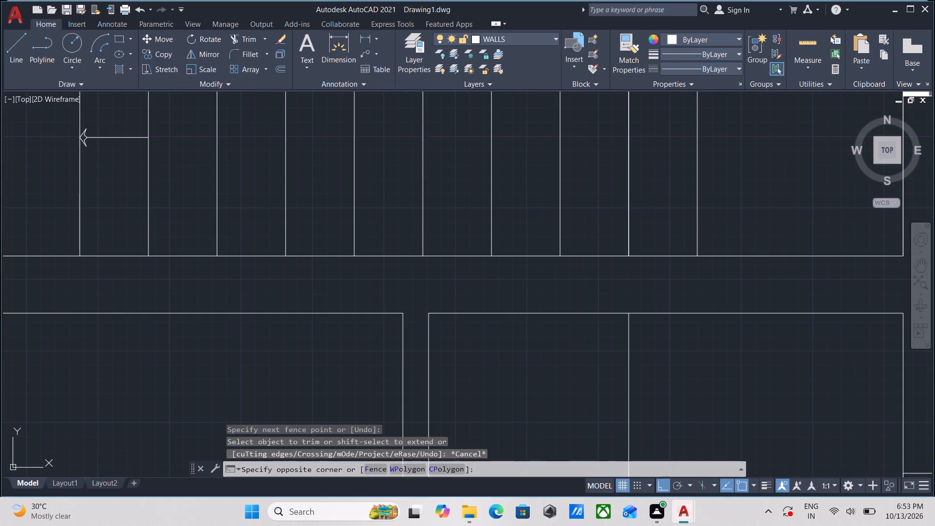
pyautogui.click(609, 193)
pyautogui.moveTo(609, 193); pyautogui.dragTo(604, 196, button='right')
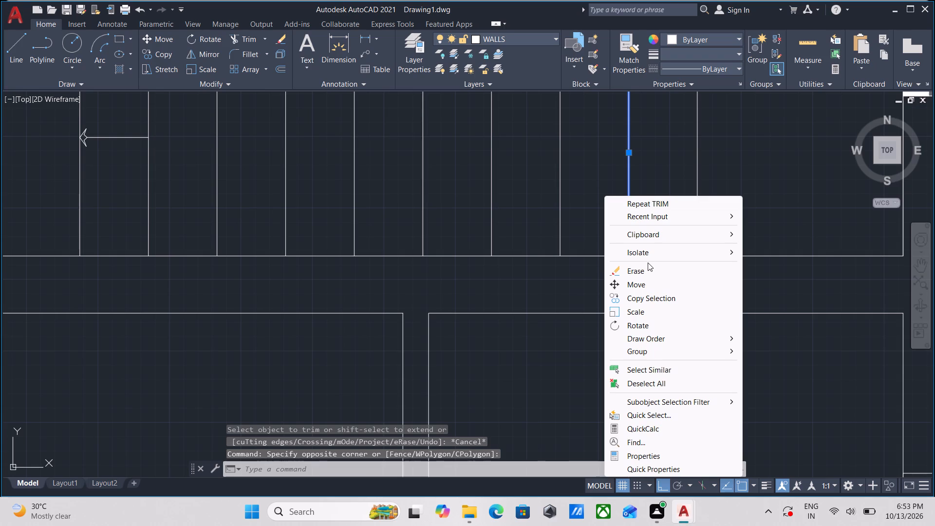
pyautogui.click(648, 267)
# Offset the new vertical line in the narrow southeast room 4" to the west to form a thin partition.
pyautogui.scroll(-4, 650, 267)
pyautogui.moveTo(662, 333); pyautogui.dragTo(658, 220, button='middle')
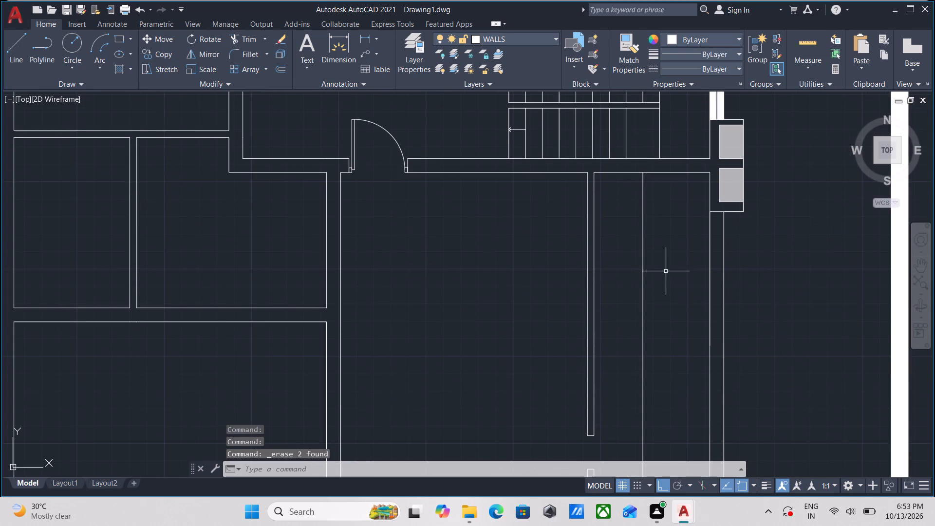
pyautogui.moveTo(667, 287); pyautogui.dragTo(683, 258, button='middle')
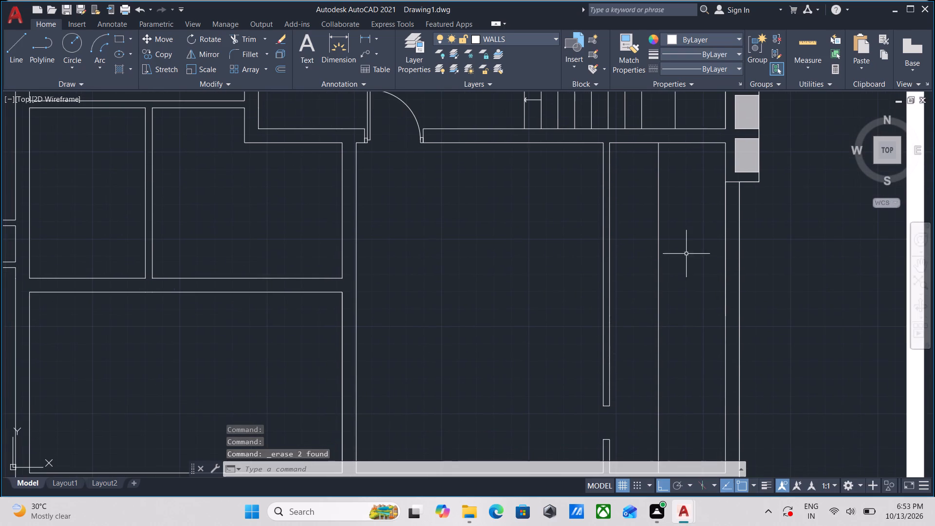
pyautogui.moveTo(658, 256); pyautogui.dragTo(666, 241, button='middle')
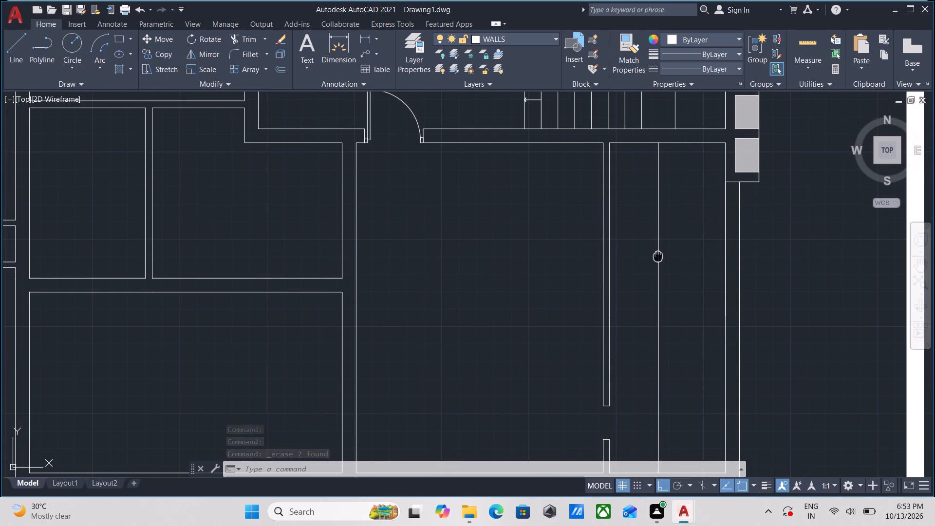
pyautogui.moveTo(666, 241); pyautogui.dragTo(667, 237, button='middle')
pyautogui.scroll(-1, 682, 282)
pyautogui.moveTo(682, 282); pyautogui.dragTo(689, 254, button='middle')
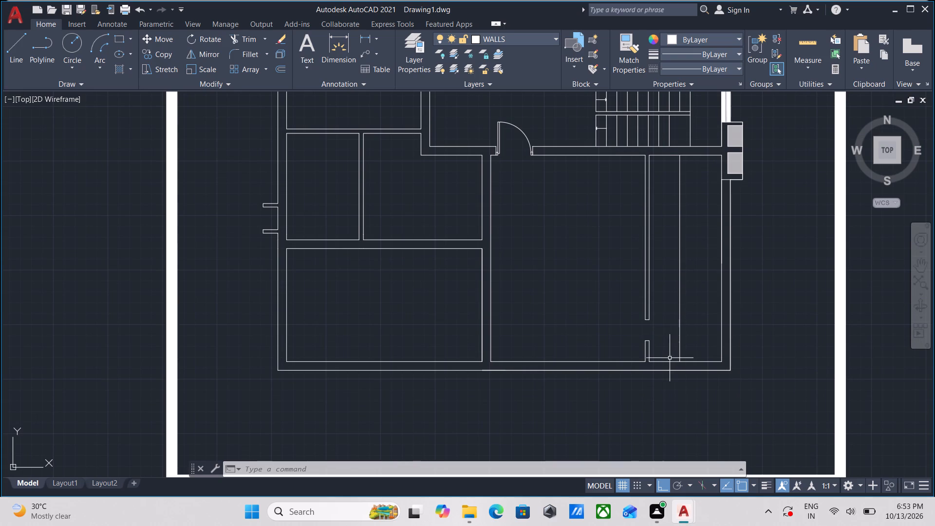
pyautogui.moveTo(670, 357); pyautogui.dragTo(719, 348, button='middle')
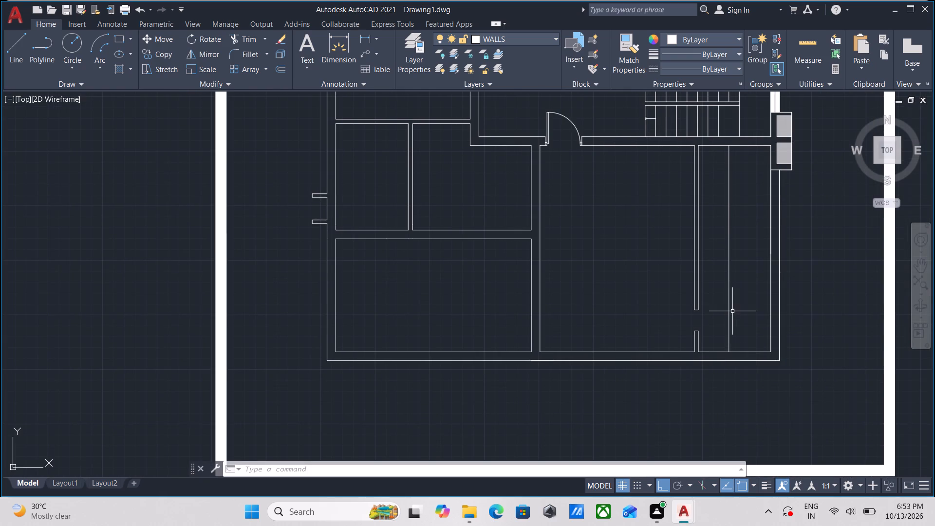
pyautogui.scroll(1, 727, 289)
pyautogui.scroll(1, 727, 246)
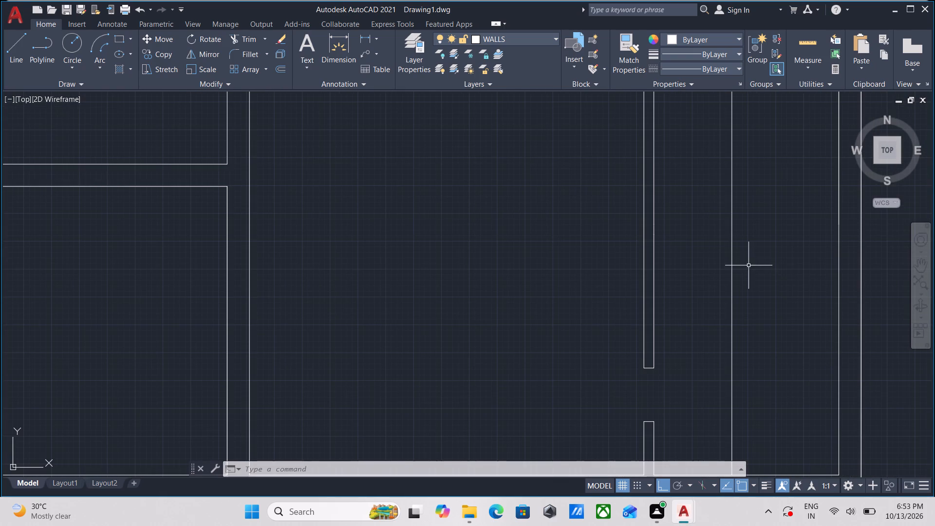
pyautogui.click(748, 265)
pyautogui.click(719, 235)
pyautogui.scroll(-1, 719, 235)
pyautogui.moveTo(719, 236); pyautogui.dragTo(746, 311, button='middle')
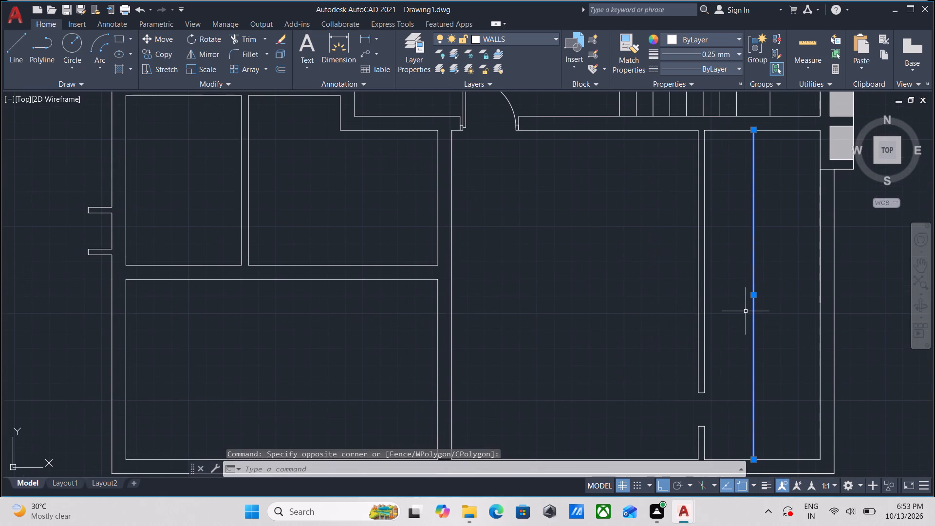
pyautogui.press('o')
pyautogui.press('Return')
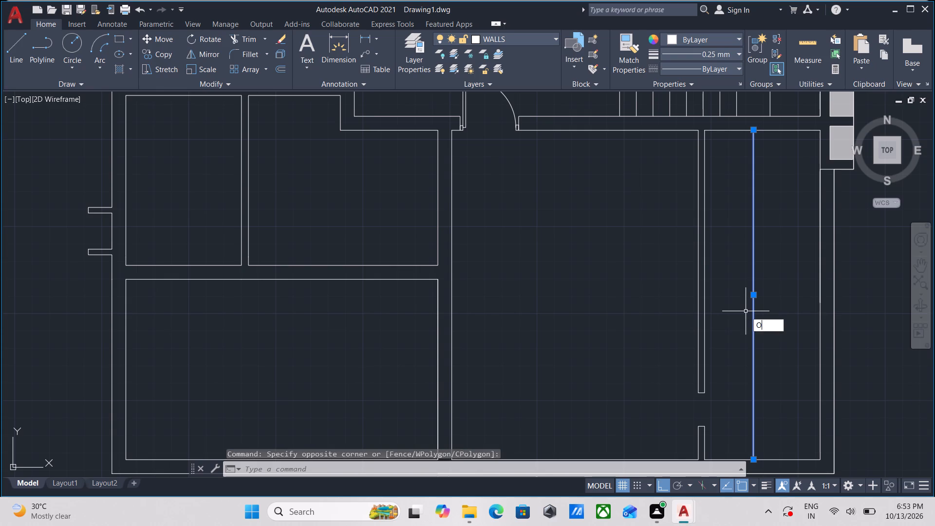
pyautogui.click(751, 297)
pyautogui.click(735, 297)
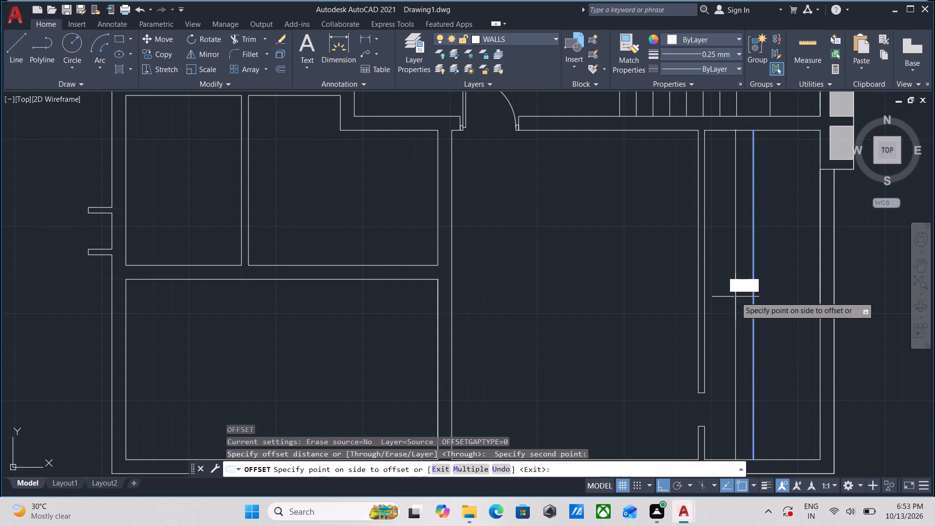
pyautogui.press('4')
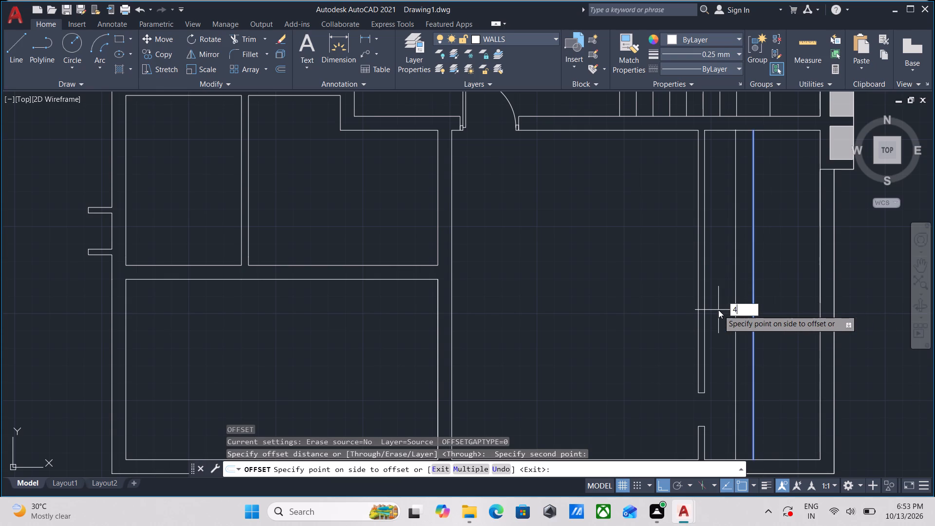
pyautogui.hotkey('shift', '"')
pyautogui.press('Return')
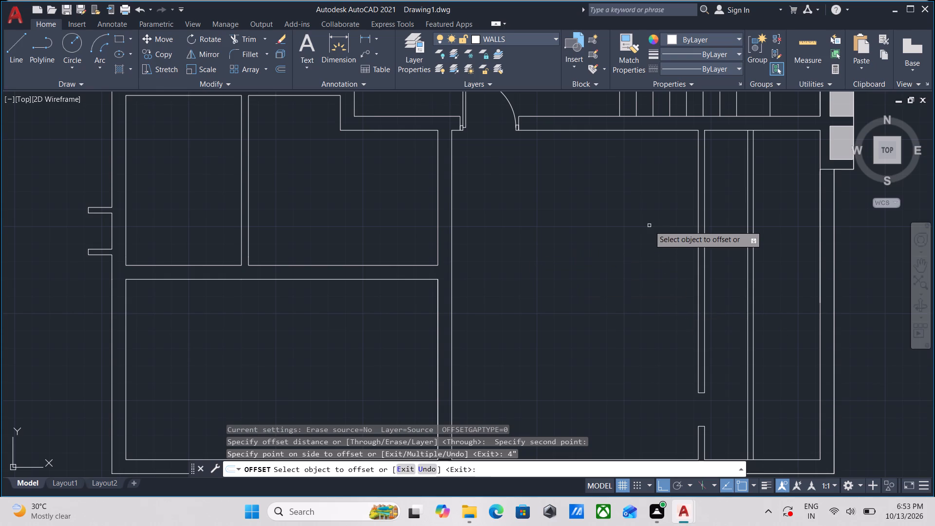
pyautogui.moveTo(663, 223); pyautogui.dragTo(653, 294, button='middle')
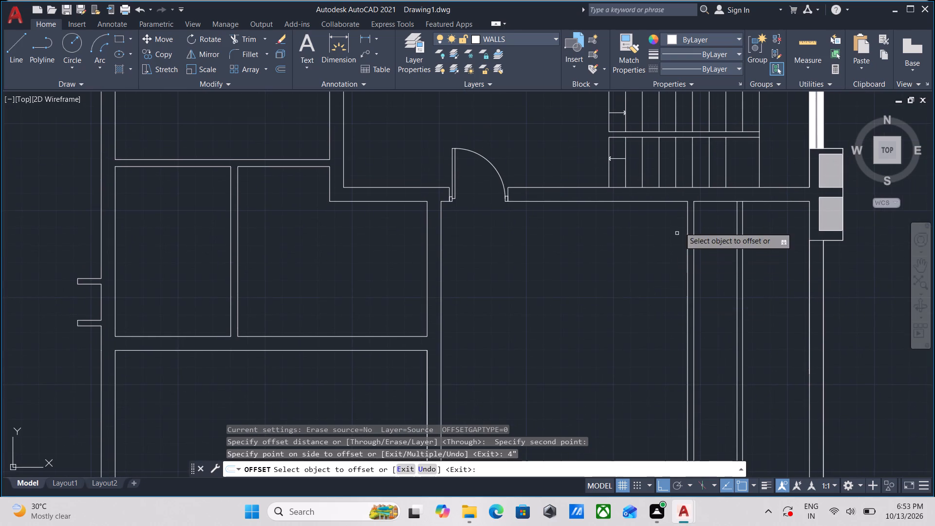
pyautogui.moveTo(680, 226); pyautogui.dragTo(681, 257, button='middle')
pyautogui.scroll(1, 749, 244)
pyautogui.press('Escape')
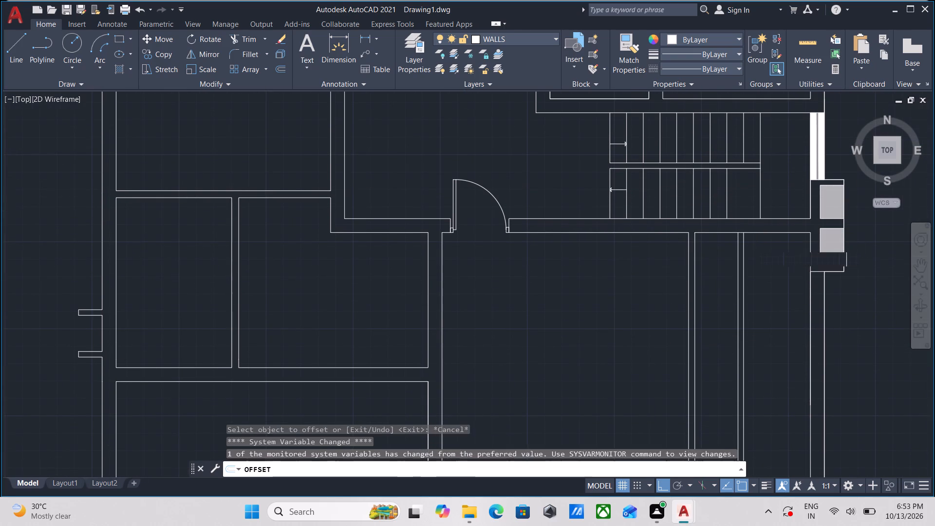
# Trim the north wall's lower line between the two new partition lines to open the wall junction.
pyautogui.moveTo(751, 246); pyautogui.dragTo(755, 262, button='middle')
pyautogui.write('TR')
pyautogui.press('Return')
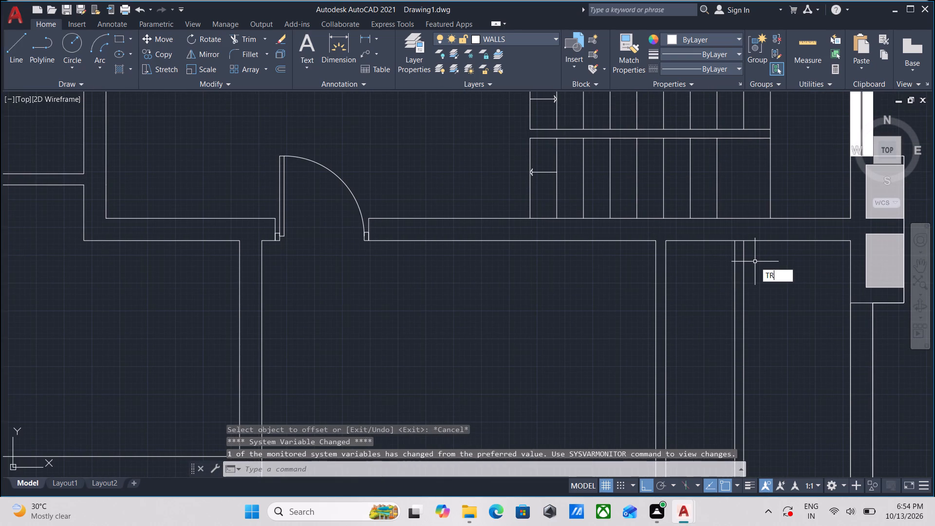
pyautogui.scroll(2, 748, 246)
pyautogui.click(728, 242)
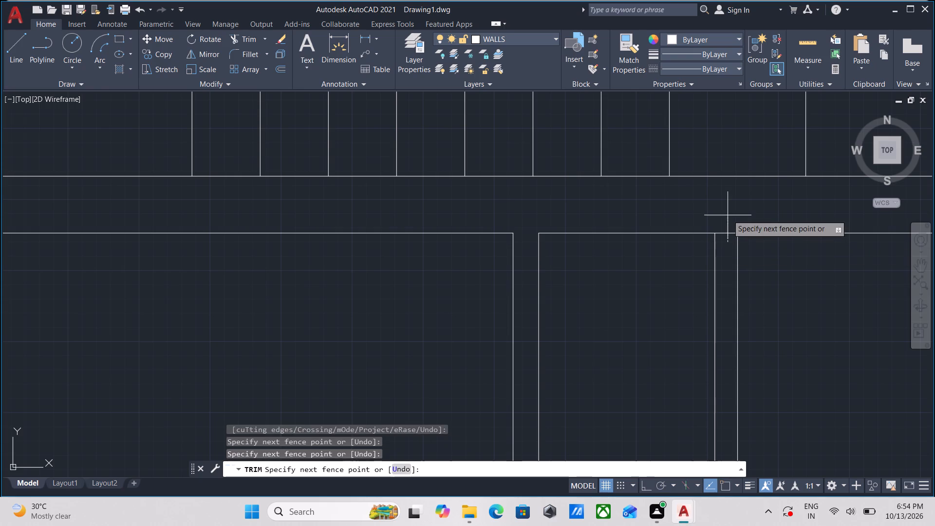
pyautogui.click(728, 215)
pyautogui.press('Escape')
# Offset the north wall line between the new partition and the east wall 13'3" to the south.
pyautogui.scroll(-1, 755, 262)
pyautogui.moveTo(755, 262); pyautogui.dragTo(649, 243, button='middle')
pyautogui.click(713, 251)
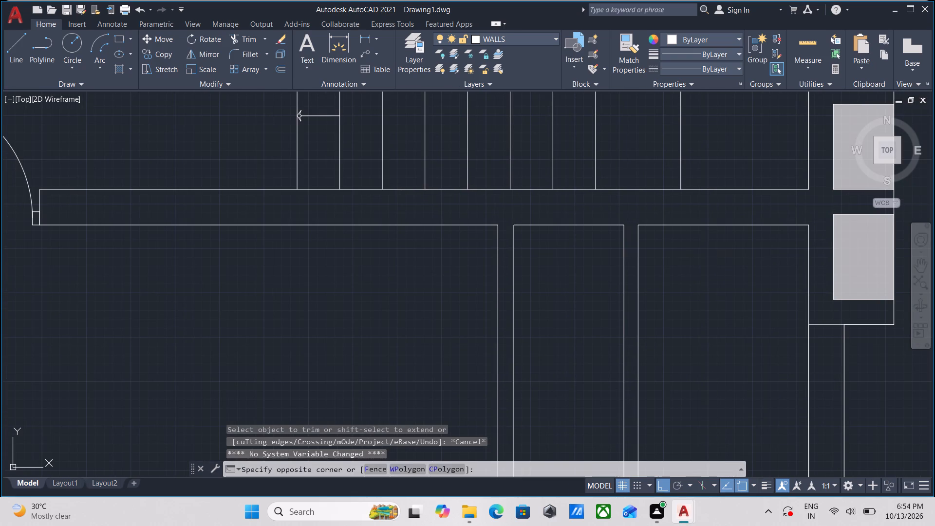
pyautogui.click(692, 214)
pyautogui.press('o')
pyautogui.press('Return')
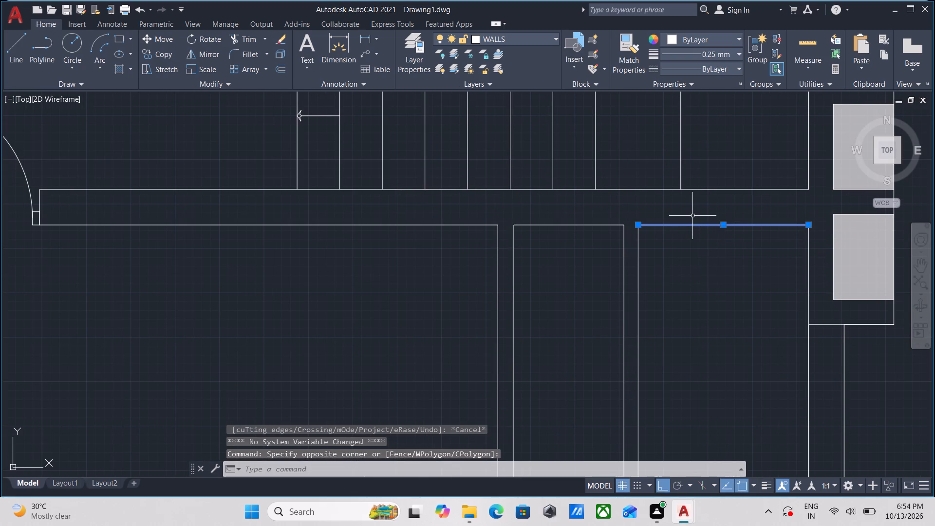
pyautogui.click(721, 226)
pyautogui.click(721, 276)
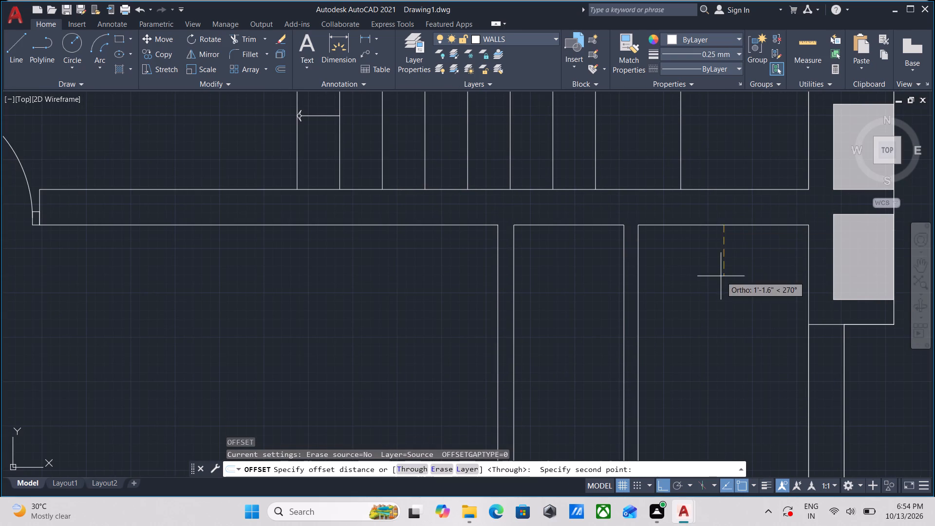
pyautogui.scroll(-1, 728, 318)
pyautogui.moveTo(728, 318); pyautogui.dragTo(726, 230, button='middle')
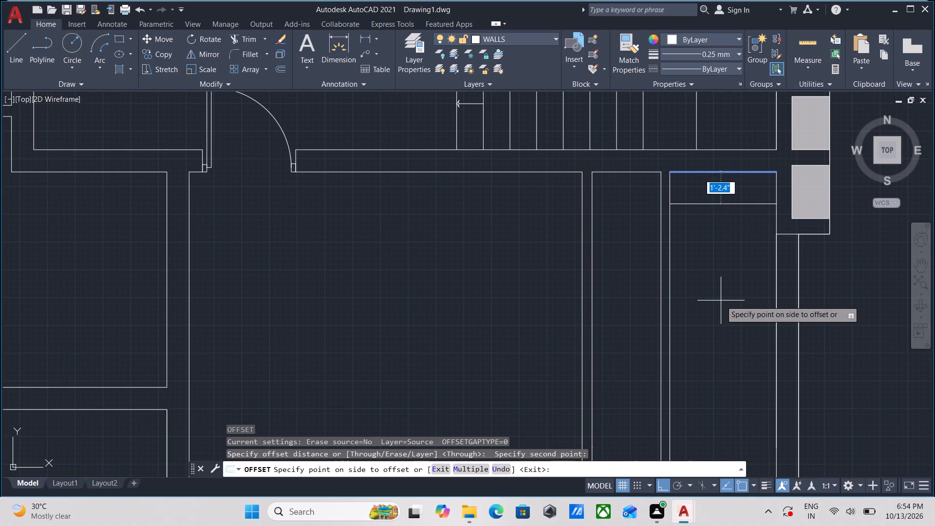
pyautogui.write("13'")
pyautogui.press('3')
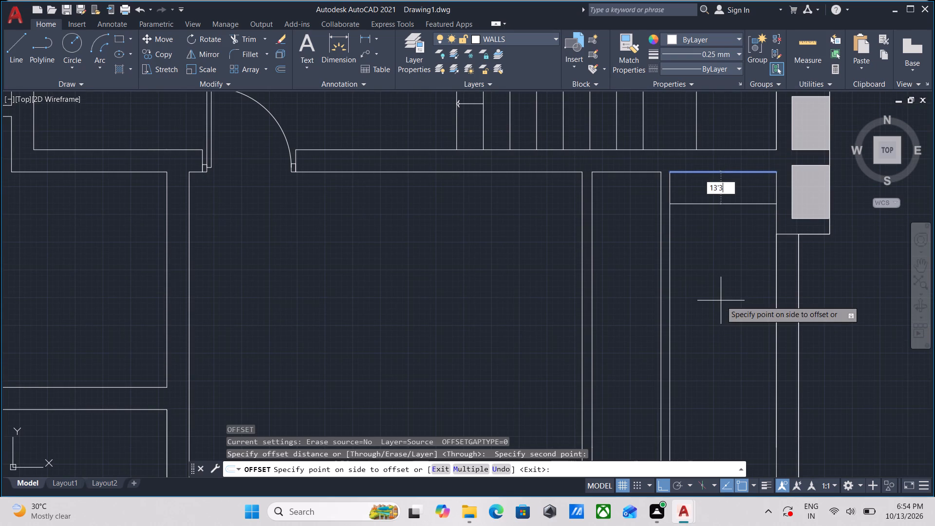
pyautogui.press('Return')
pyautogui.scroll(-2, 721, 301)
pyautogui.moveTo(721, 301); pyautogui.dragTo(723, 234, button='middle')
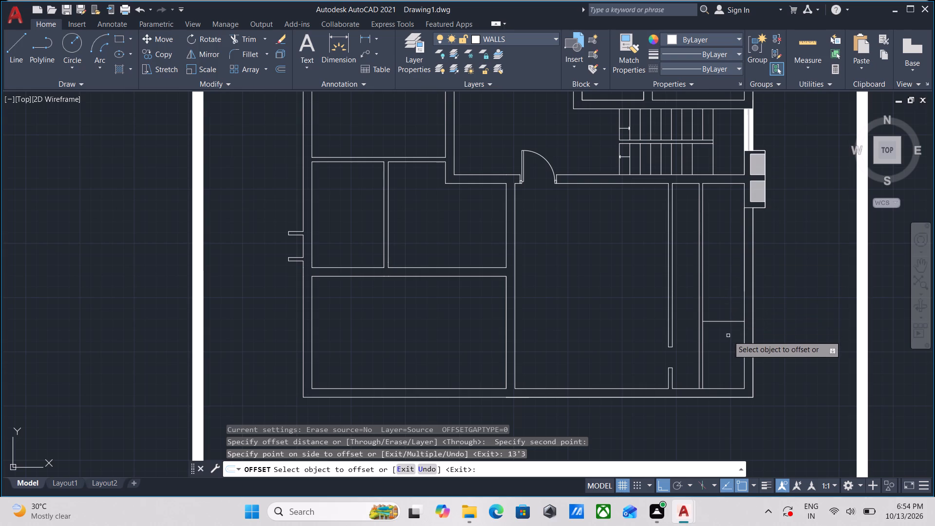
# Offset the new horizontal line 4.5" further south to give the cross wall its thickness.
pyautogui.click(720, 321)
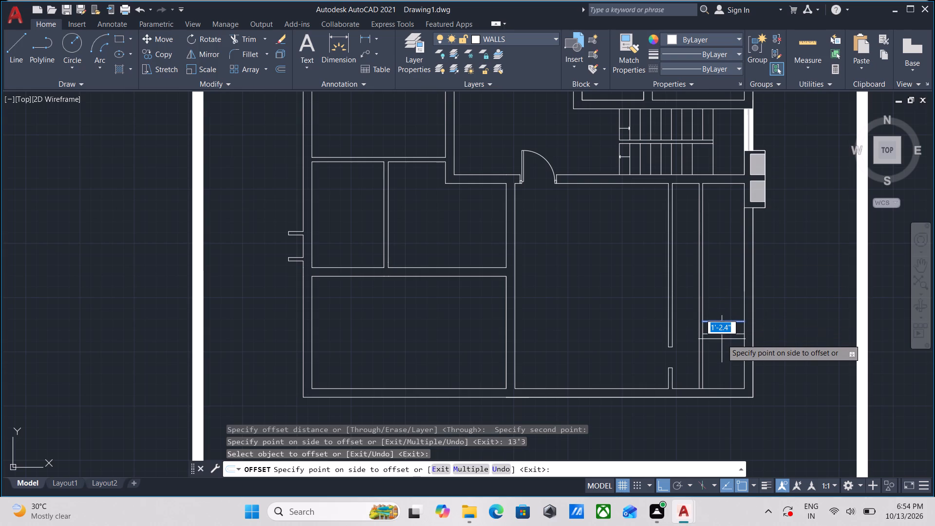
pyautogui.press('4')
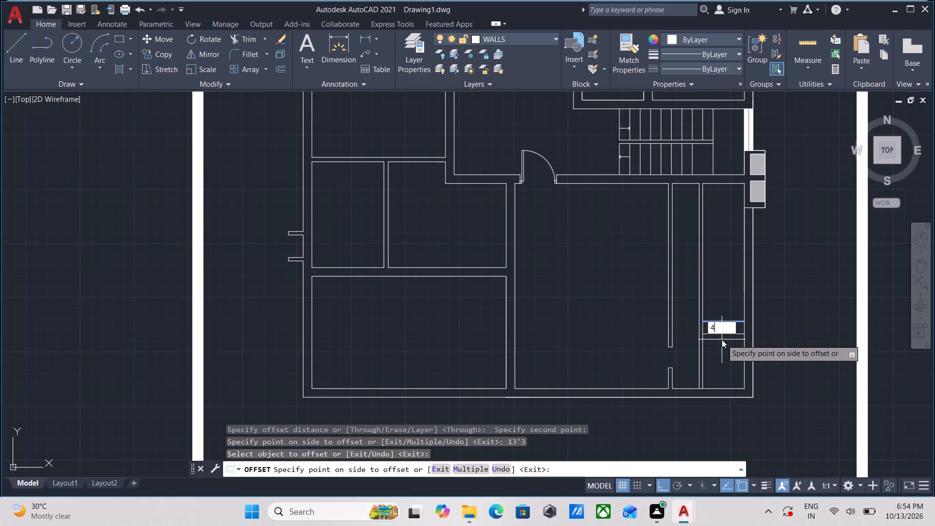
pyautogui.press('.')
pyautogui.press('5')
pyautogui.hotkey('shift', '"')
pyautogui.press('Return')
pyautogui.press('Escape')
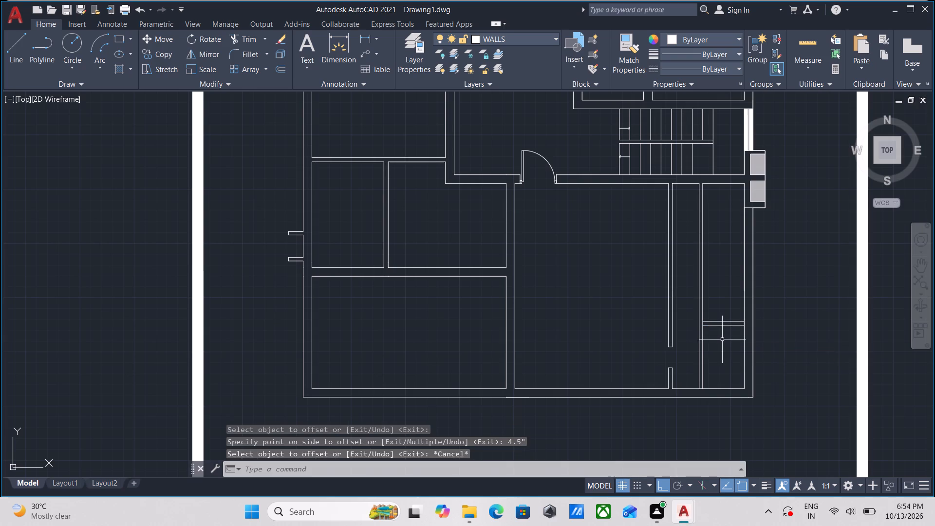
# Extend the cross wall's lower line west to the outer line of the new partition.
pyautogui.scroll(2, 732, 324)
pyautogui.moveTo(676, 328); pyautogui.dragTo(694, 328, button='middle')
pyautogui.write('EX')
pyautogui.press('Return')
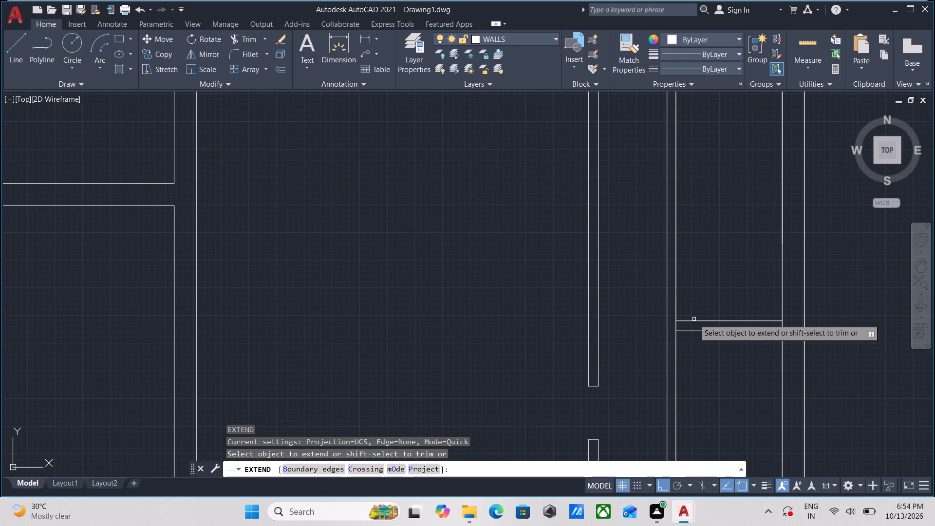
pyautogui.click(693, 332)
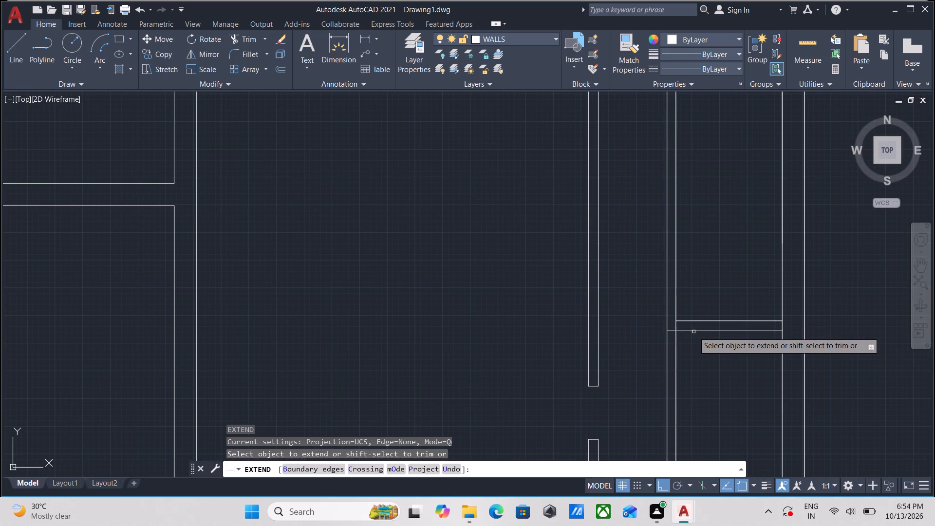
pyautogui.press('Escape')
# Trim both partition lines south of the new cross wall and the leftover piece inside the corner to form a clean L-shaped corner.
pyautogui.moveTo(693, 360); pyautogui.dragTo(701, 342, button='middle')
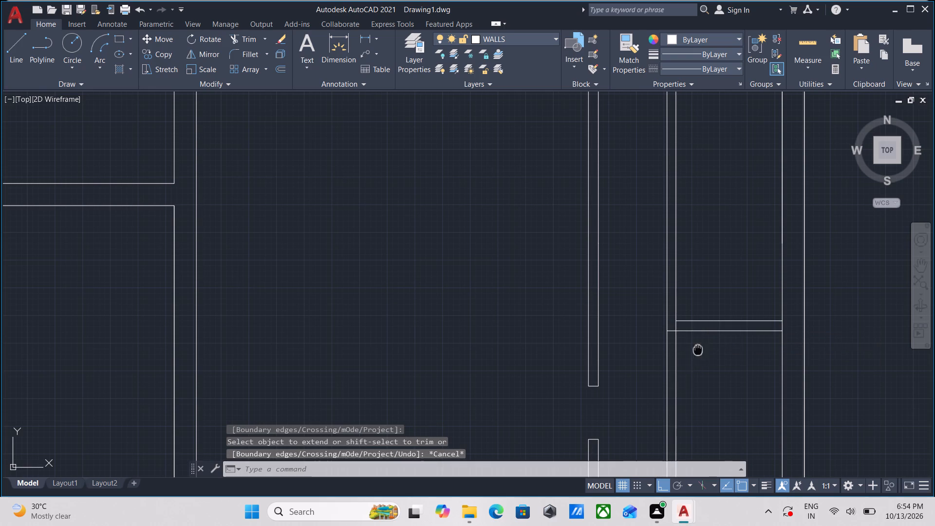
pyautogui.moveTo(701, 342); pyautogui.dragTo(701, 341, button='middle')
pyautogui.write('TR')
pyautogui.press('Return')
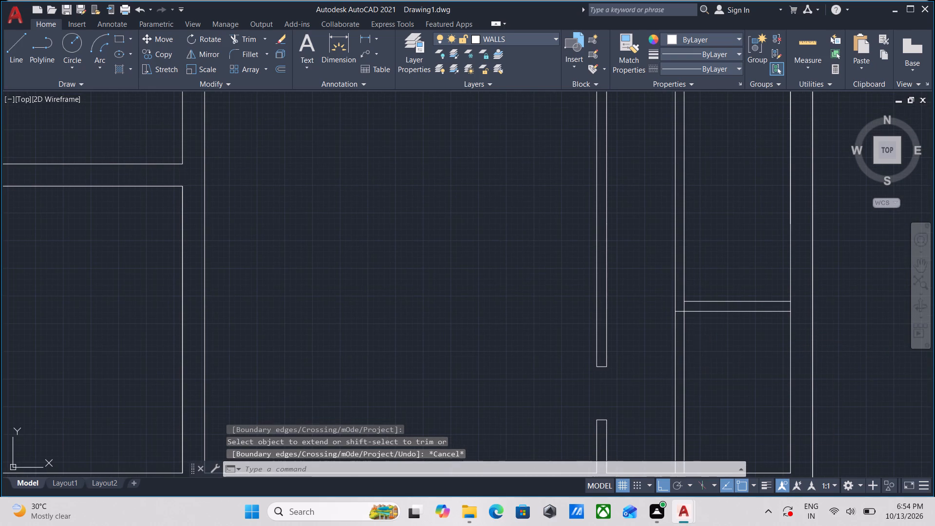
pyautogui.click(700, 344)
pyautogui.click(636, 345)
pyautogui.scroll(3, 674, 303)
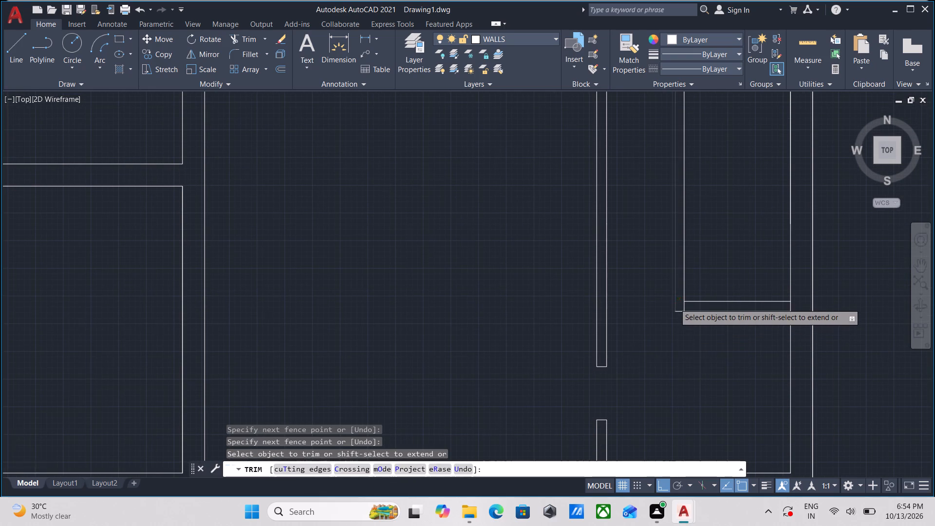
pyautogui.scroll(2, 684, 314)
pyautogui.click(692, 314)
pyautogui.click(752, 306)
pyautogui.press('Escape')
pyautogui.scroll(-6, 753, 306)
pyautogui.moveTo(760, 319); pyautogui.dragTo(696, 352, button='middle')
pyautogui.scroll(-1, 708, 317)
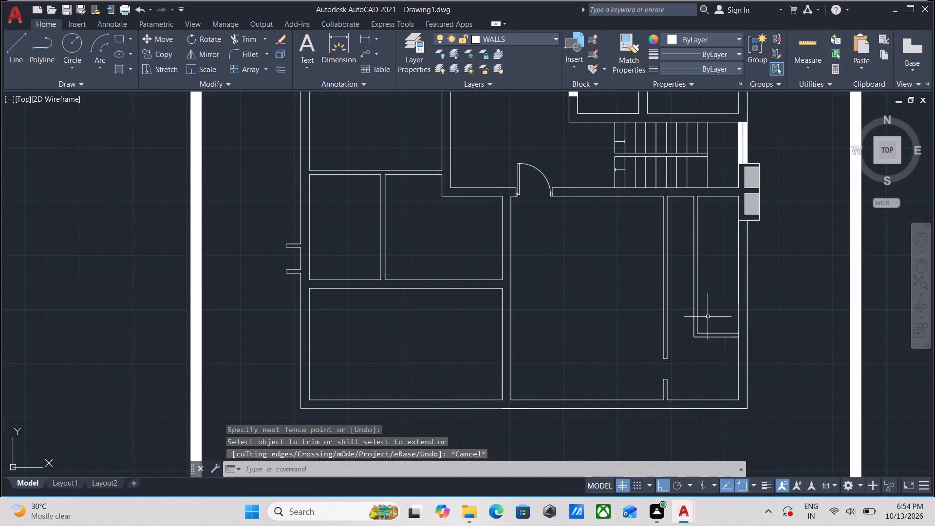
# Draw a short line across the thickness of the new partition, slightly north of the cross wall, as a door opening edge.
pyautogui.scroll(1, 705, 310)
pyautogui.moveTo(692, 322); pyautogui.dragTo(713, 331, button='middle')
pyautogui.press('l')
pyautogui.press('Return')
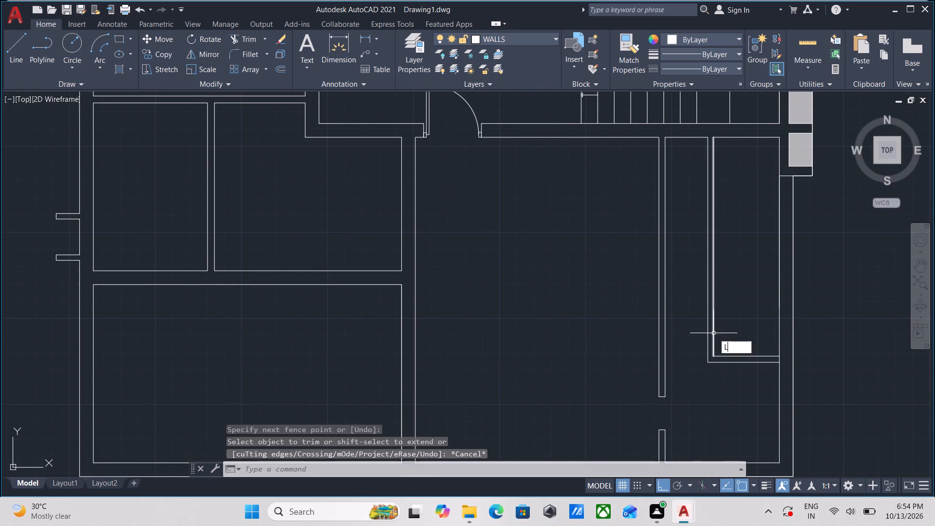
pyautogui.scroll(2, 713, 339)
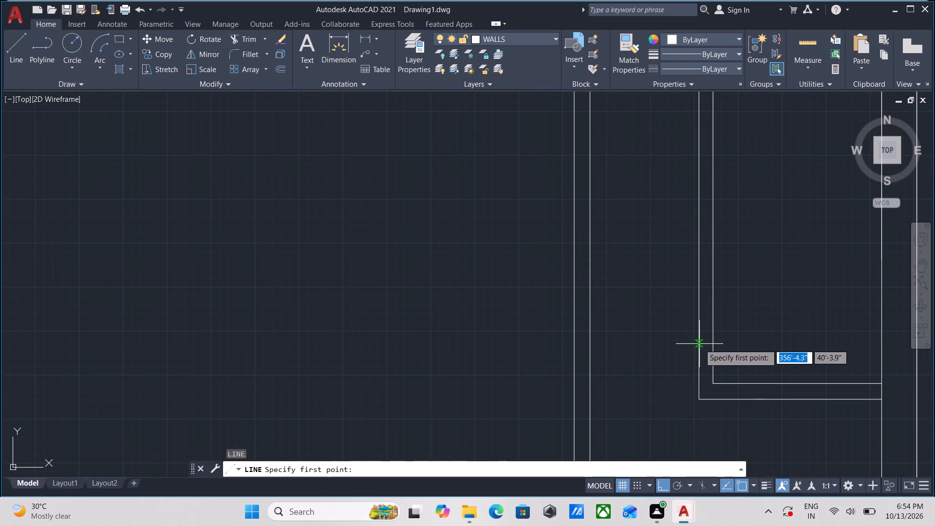
pyautogui.click(699, 344)
pyautogui.click(711, 344)
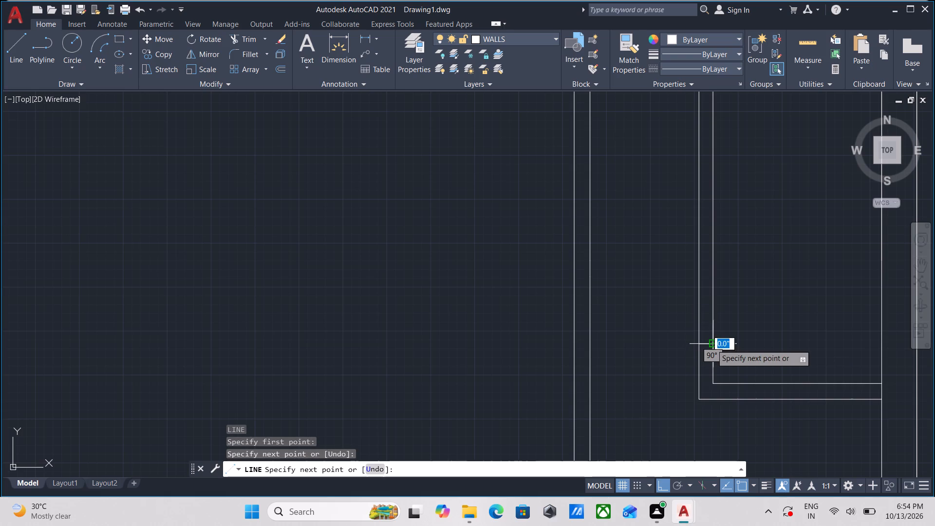
pyautogui.scroll(2, 711, 344)
pyautogui.press('Escape')
# Offset the short line across the partition 2'6" to the north to mark the other edge of the door opening.
pyautogui.click(705, 358)
pyautogui.click(692, 320)
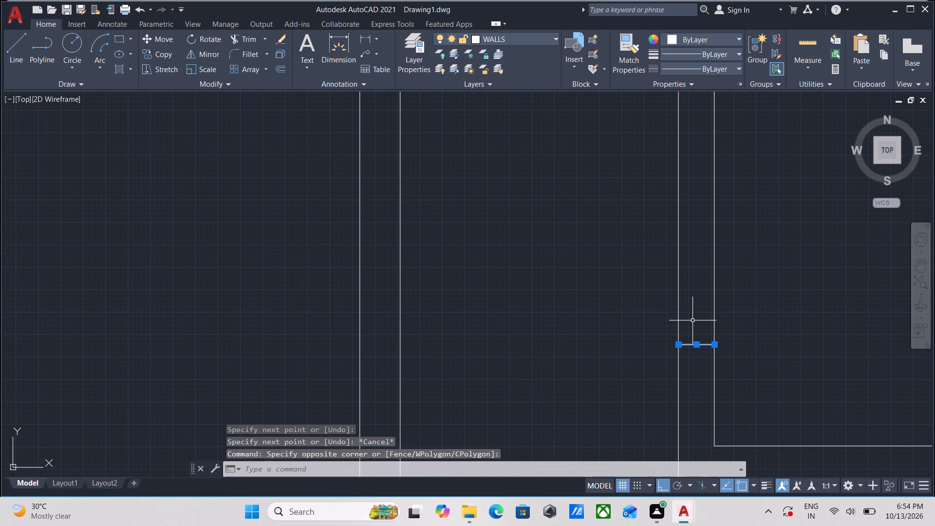
pyautogui.press('o')
pyautogui.press('Return')
pyautogui.click(697, 345)
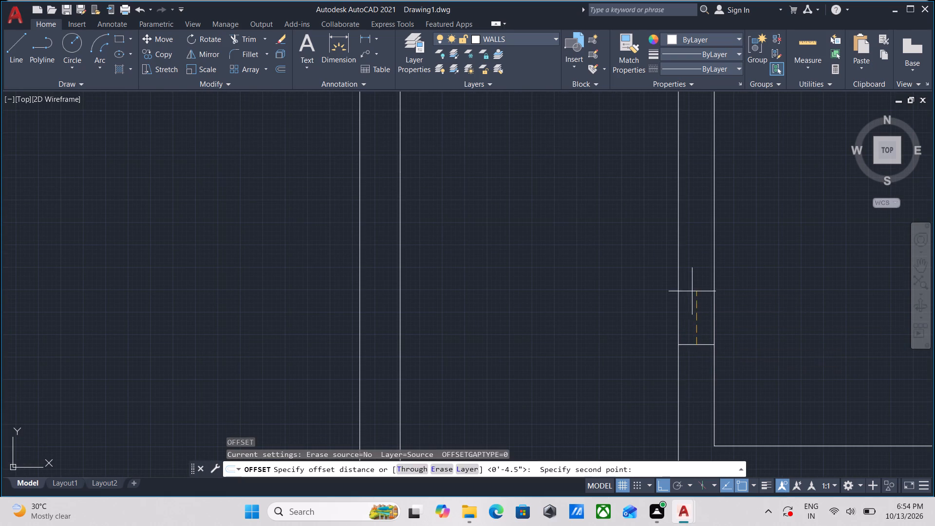
pyautogui.click(691, 282)
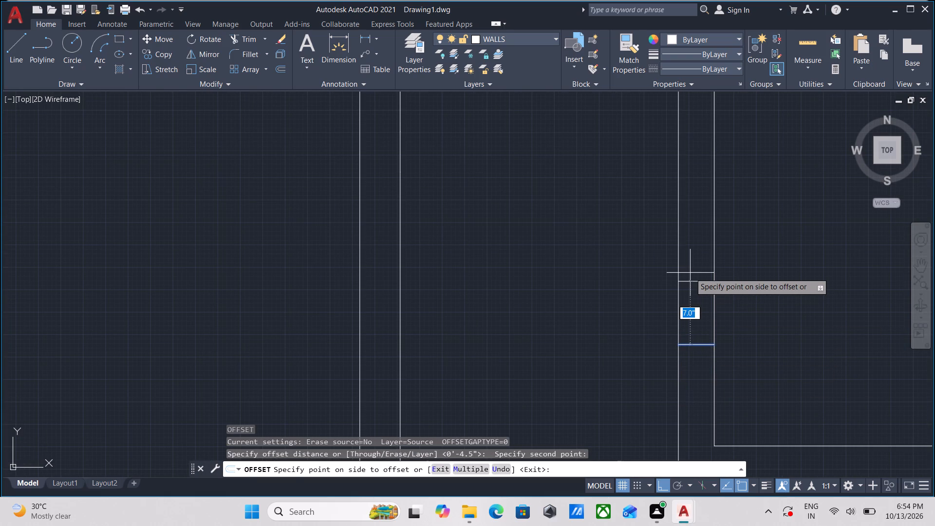
pyautogui.press('3')
pyautogui.press('BackSpace')
pyautogui.press('2')
pyautogui.press("'")
pyautogui.press('6')
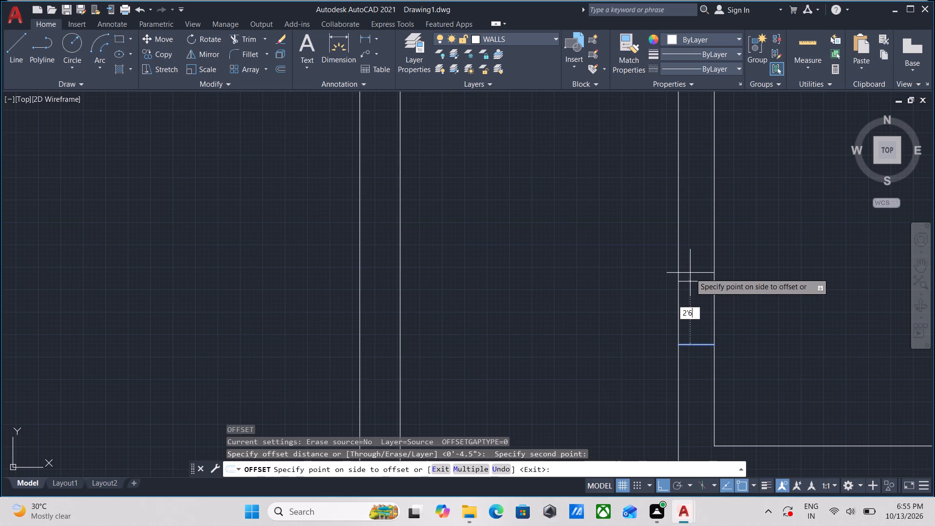
pyautogui.hotkey('shift', '"')
pyautogui.press('Return')
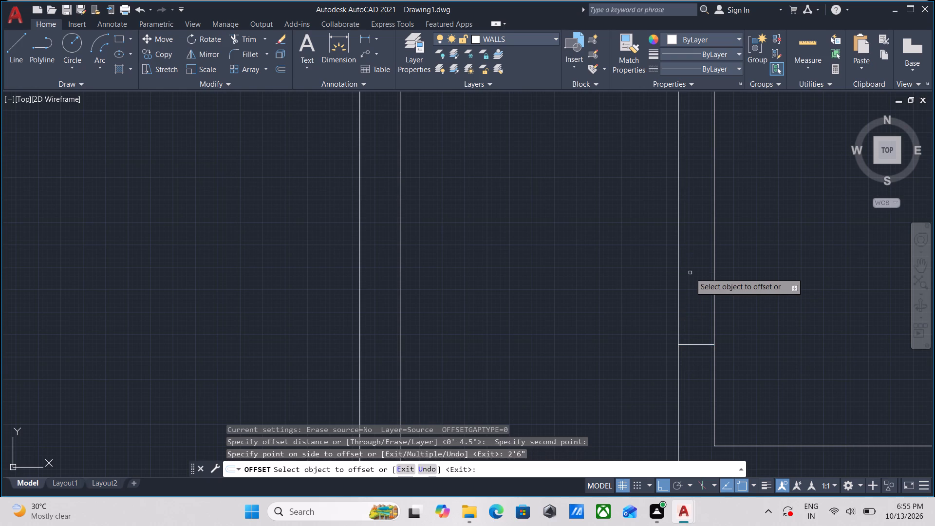
pyautogui.scroll(-3, 689, 282)
pyautogui.moveTo(704, 281); pyautogui.dragTo(699, 293, button='middle')
pyautogui.press('Escape')
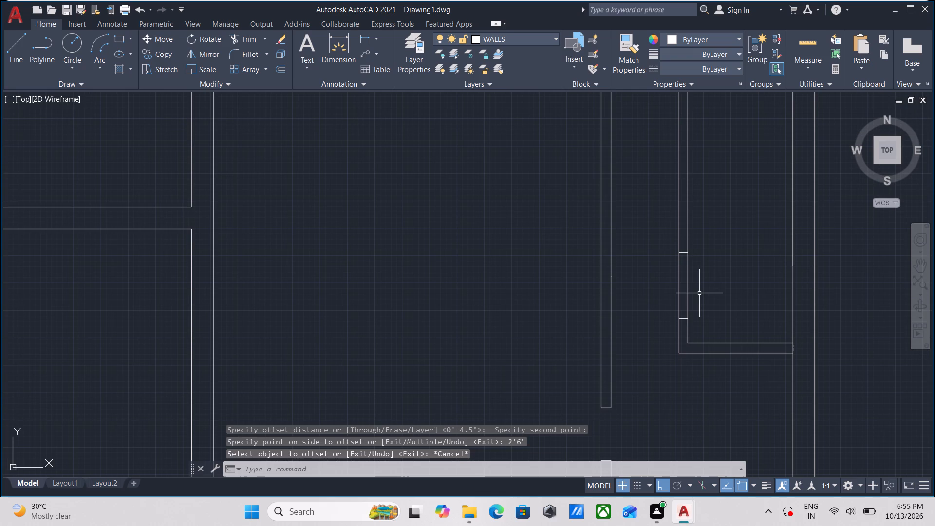
# Trim both partition lines between the two short edge lines to open the doorway.
pyautogui.write('TR')
pyautogui.press('Return')
pyautogui.click(705, 290)
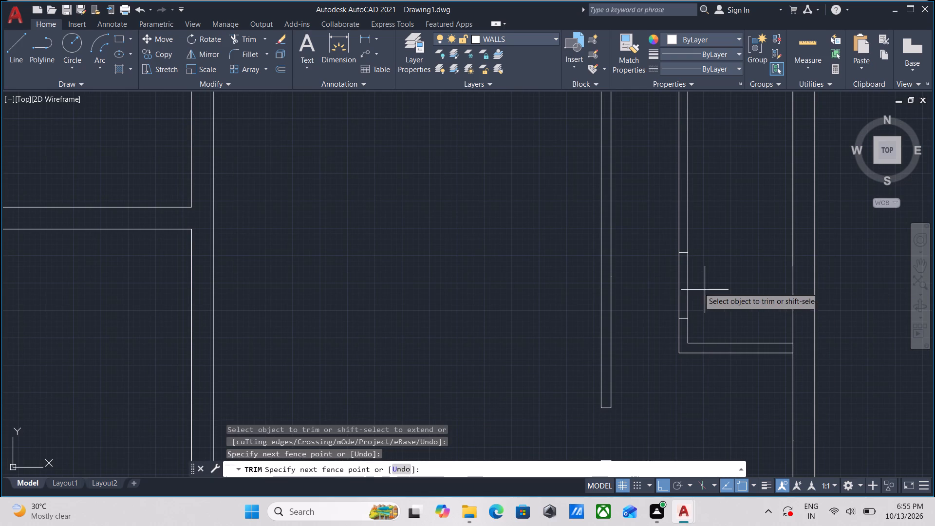
pyautogui.click(644, 284)
pyautogui.scroll(-2, 655, 285)
pyautogui.moveTo(656, 284); pyautogui.dragTo(669, 248, button='middle')
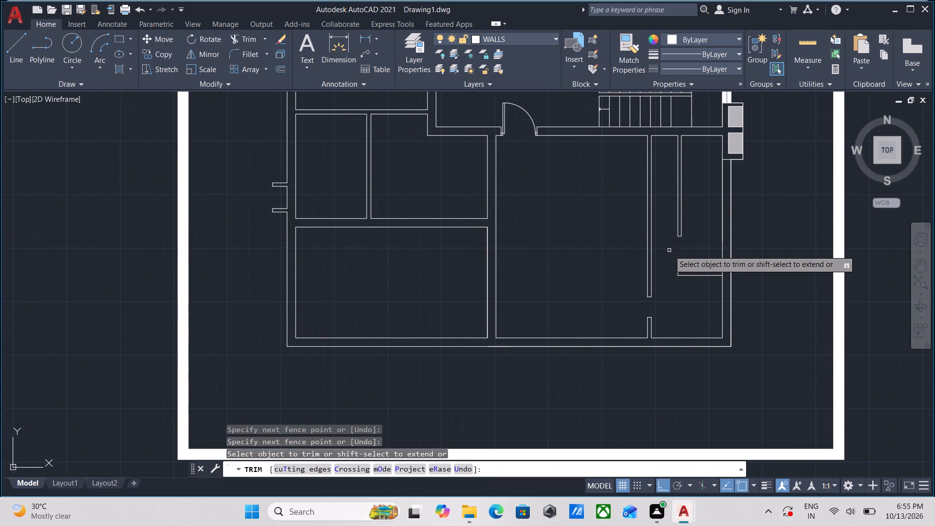
pyautogui.scroll(-1, 685, 251)
pyautogui.moveTo(689, 250); pyautogui.dragTo(713, 257, button='middle')
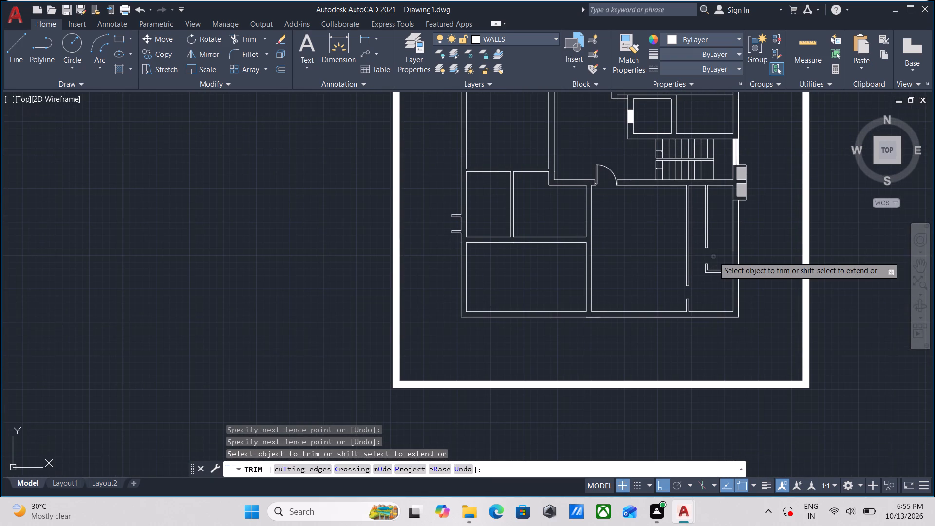
pyautogui.press('Escape')
# Trim away the two short end lines at the opening near the south end of the longer partition to the west.
pyautogui.scroll(2, 690, 307)
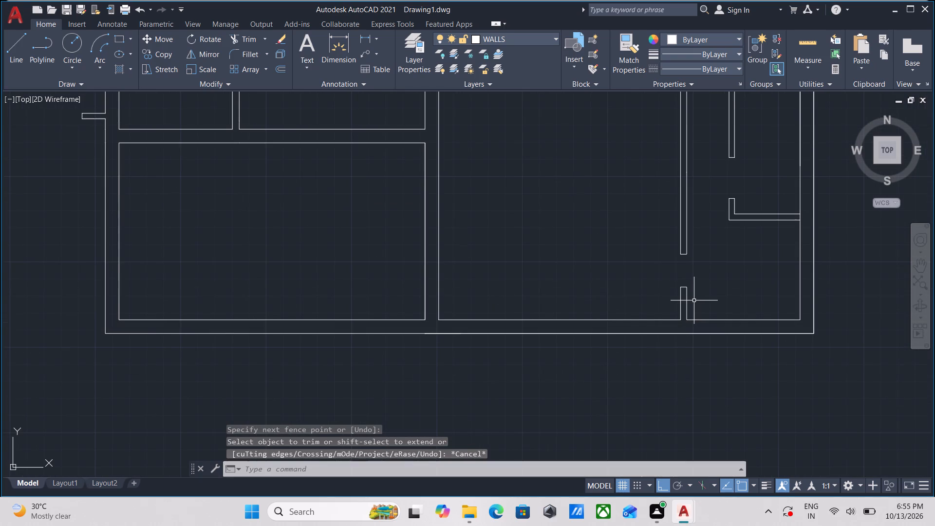
pyautogui.write('TR')
pyautogui.press('Return')
pyautogui.scroll(2, 693, 300)
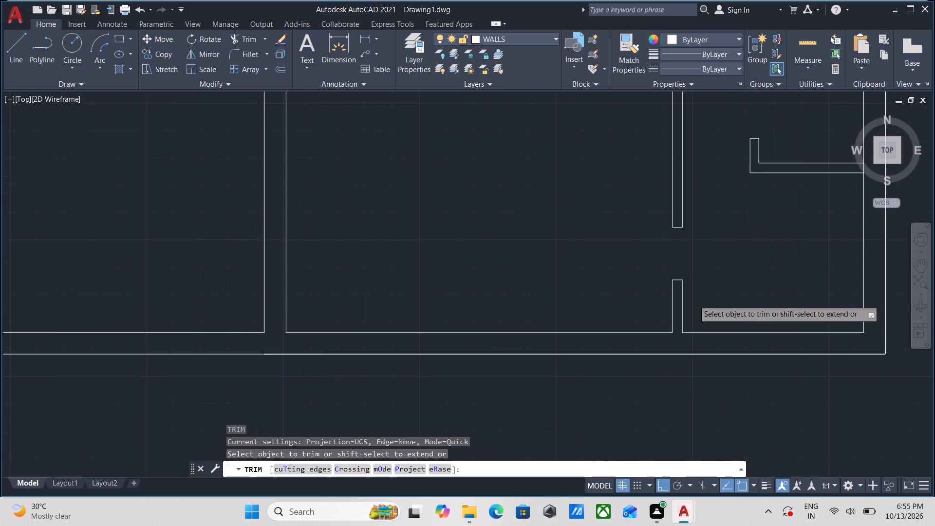
pyautogui.scroll(2, 665, 281)
pyautogui.click(665, 282)
pyautogui.scroll(-1, 663, 146)
pyautogui.moveTo(663, 146); pyautogui.dragTo(656, 360, button='middle')
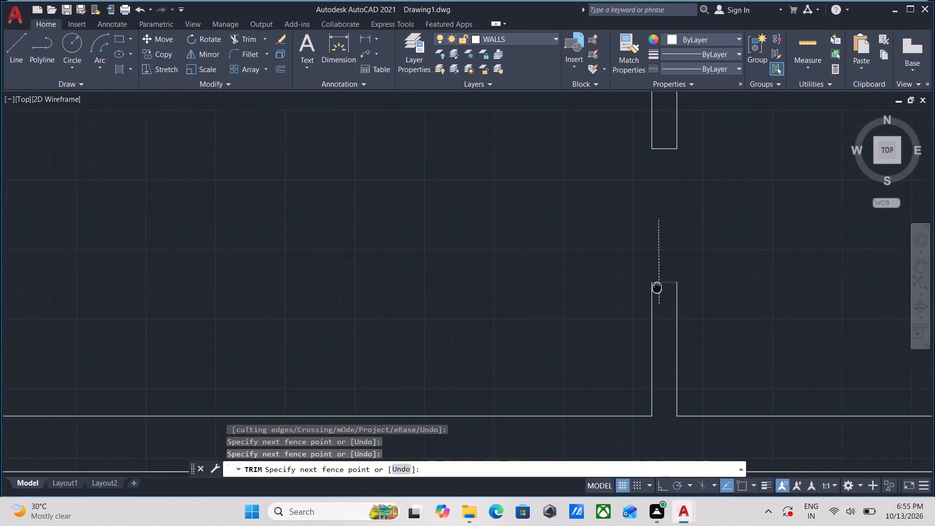
pyautogui.moveTo(656, 360); pyautogui.dragTo(654, 374, button='middle')
pyautogui.click(659, 292)
pyautogui.scroll(-2, 660, 318)
pyautogui.press('Escape')
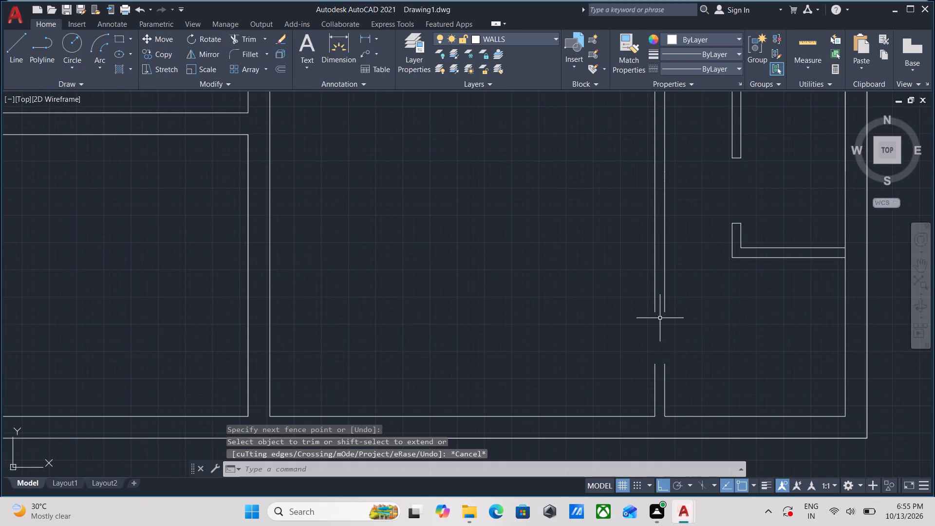
# Extend both lines of the longer partition south across the opening to close the gap.
pyautogui.press('e')
pyautogui.press('x')
pyautogui.press('Return')
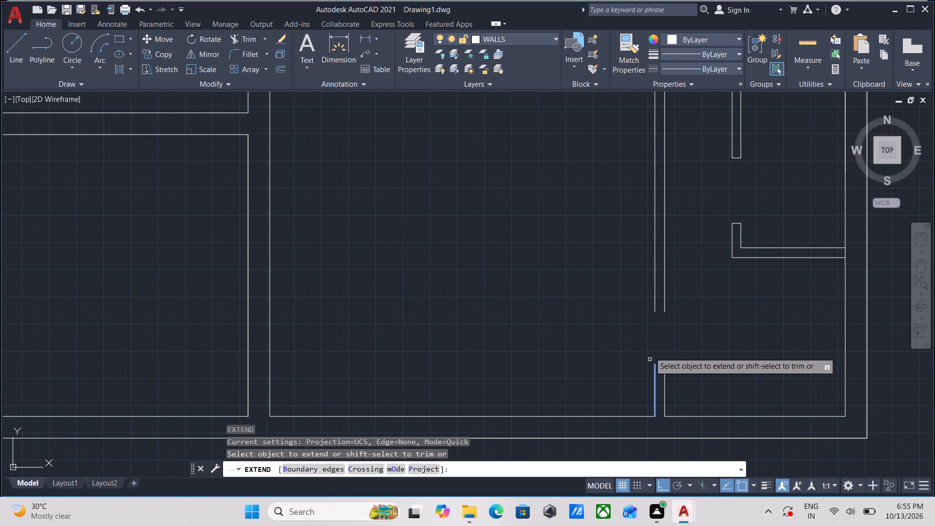
pyautogui.click(656, 302)
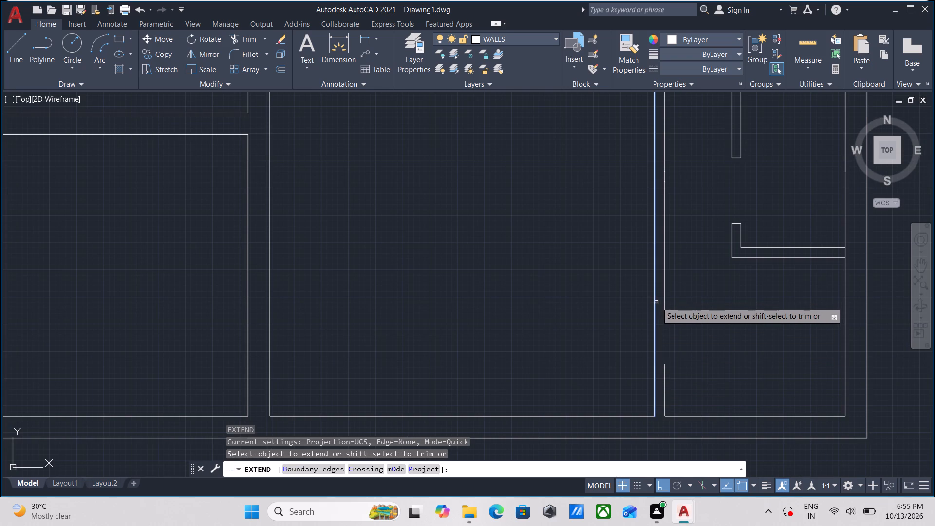
pyautogui.click(664, 303)
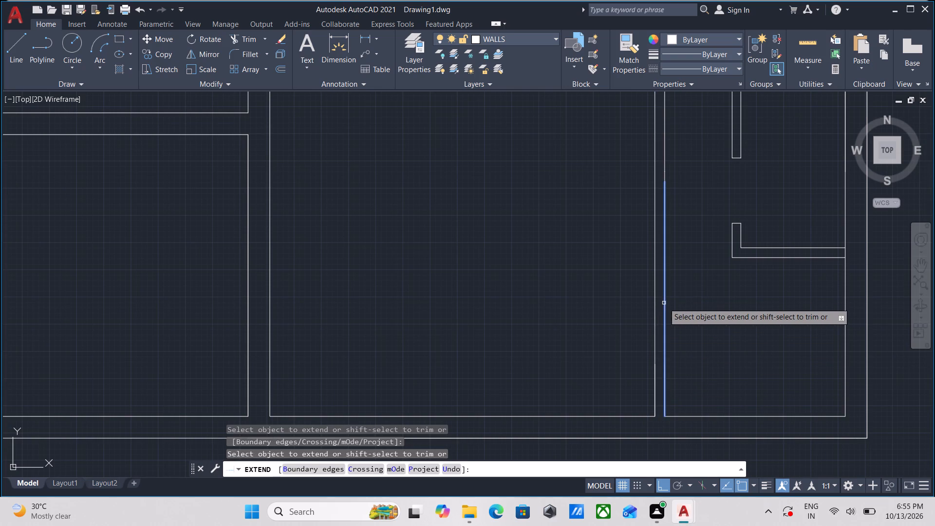
pyautogui.scroll(-2, 678, 290)
pyautogui.moveTo(678, 290); pyautogui.dragTo(667, 362, button='middle')
pyautogui.press('Escape')
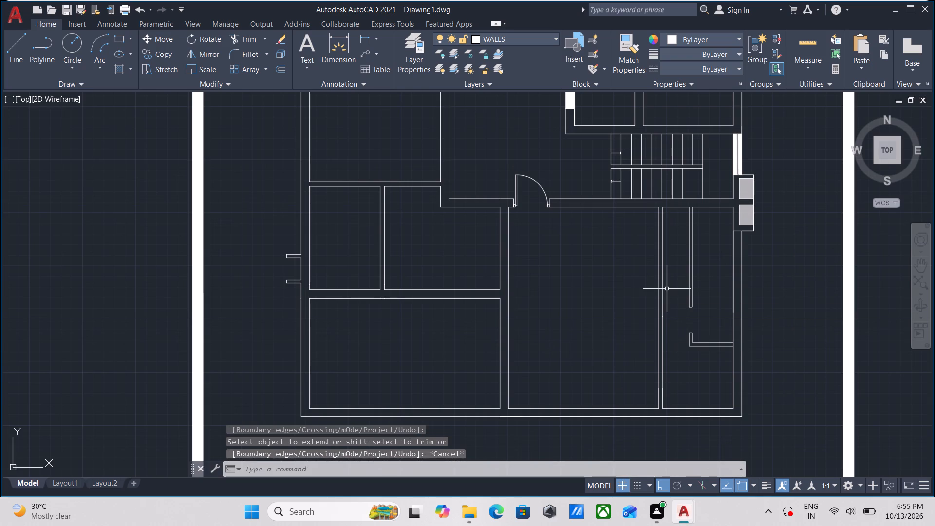
# Draw a short line across the north end of the longer partition, in line with the north wall's lower line.
pyautogui.scroll(2, 668, 248)
pyautogui.moveTo(648, 221); pyautogui.dragTo(636, 293, button='middle')
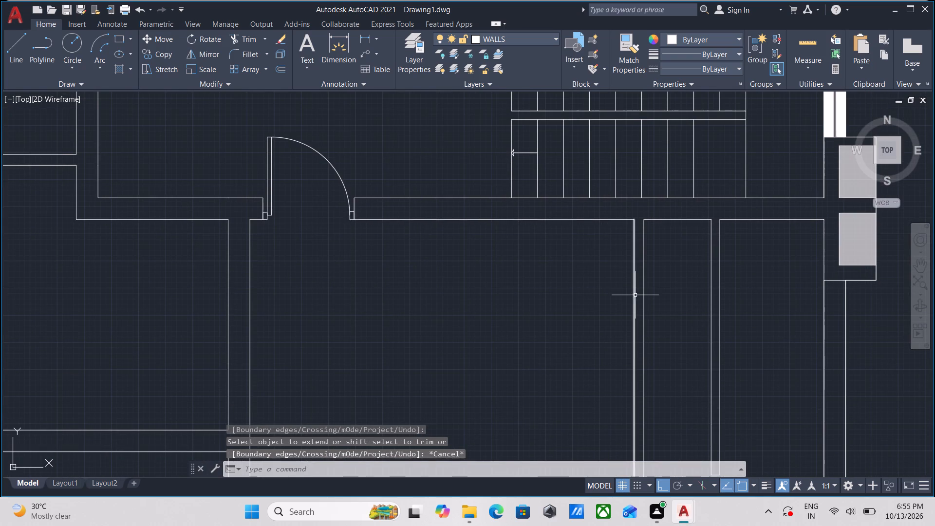
pyautogui.press('l')
pyautogui.press('Return')
pyautogui.scroll(1, 645, 225)
pyautogui.moveTo(648, 216); pyautogui.dragTo(635, 282, button='middle')
pyautogui.scroll(1, 637, 276)
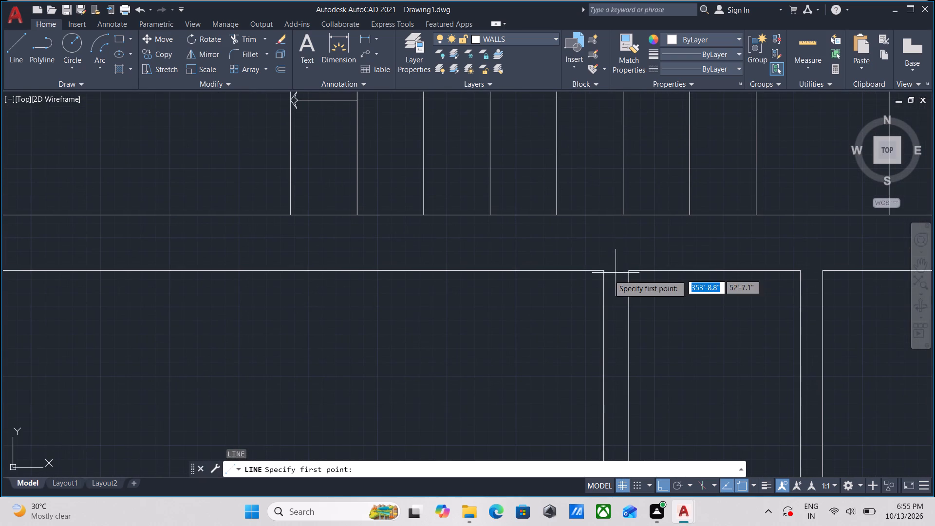
pyautogui.click(605, 273)
pyautogui.click(629, 272)
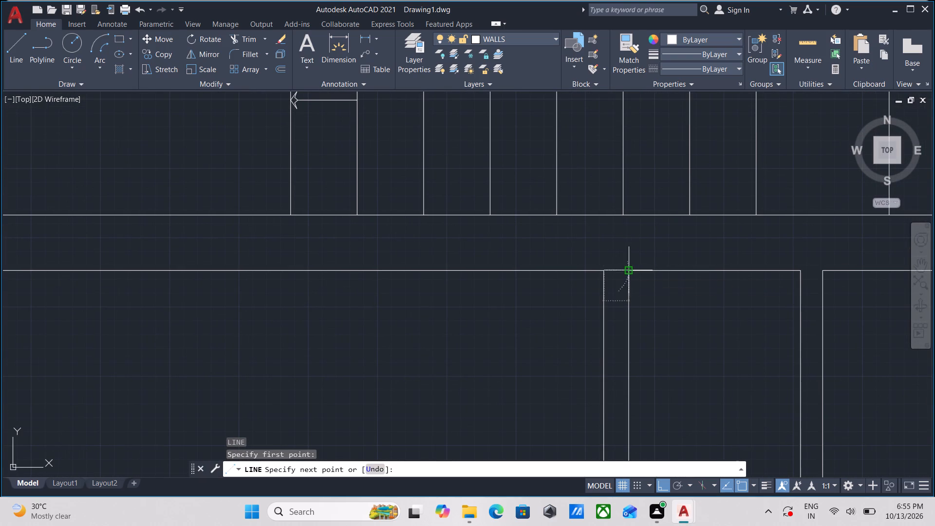
pyautogui.press('Escape')
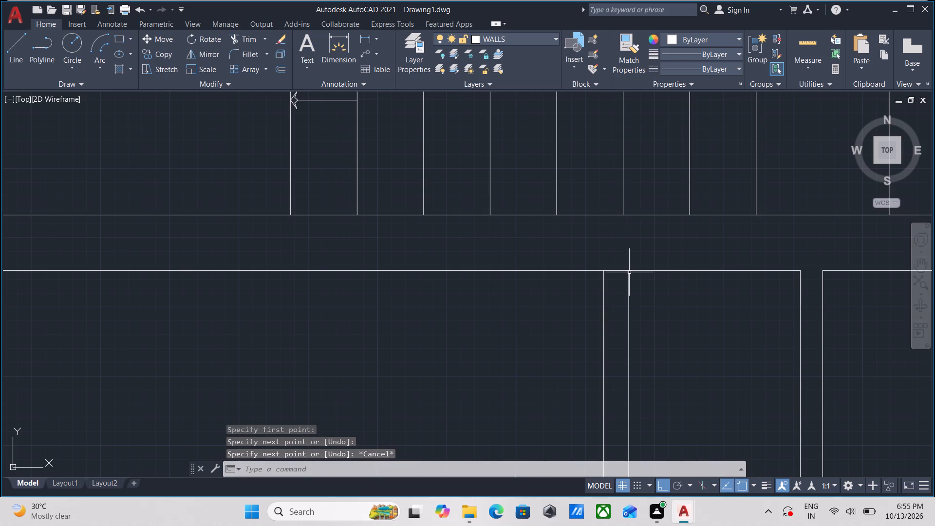
# Offset the short line at the north end of the longer partition 5'3" to the south.
pyautogui.scroll(2, 626, 268)
pyautogui.click(610, 287)
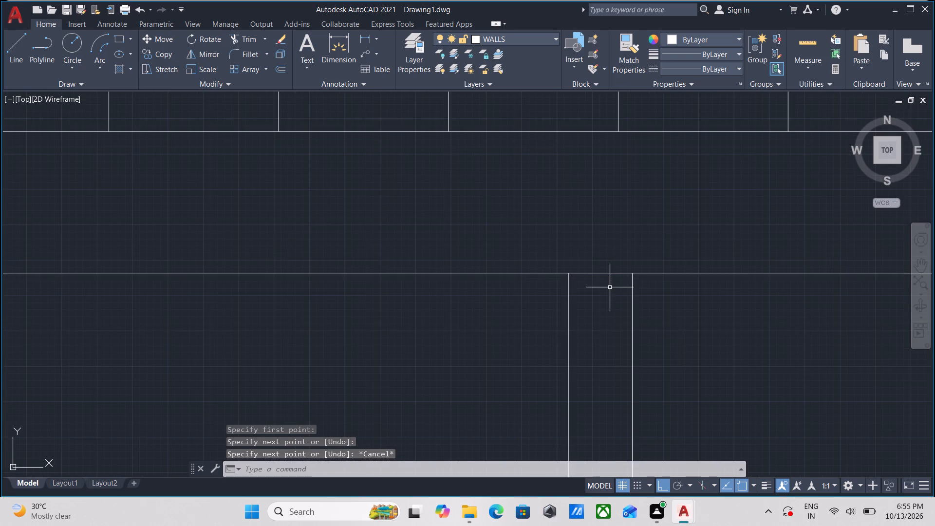
pyautogui.click(590, 252)
pyautogui.press('o')
pyautogui.press('Return')
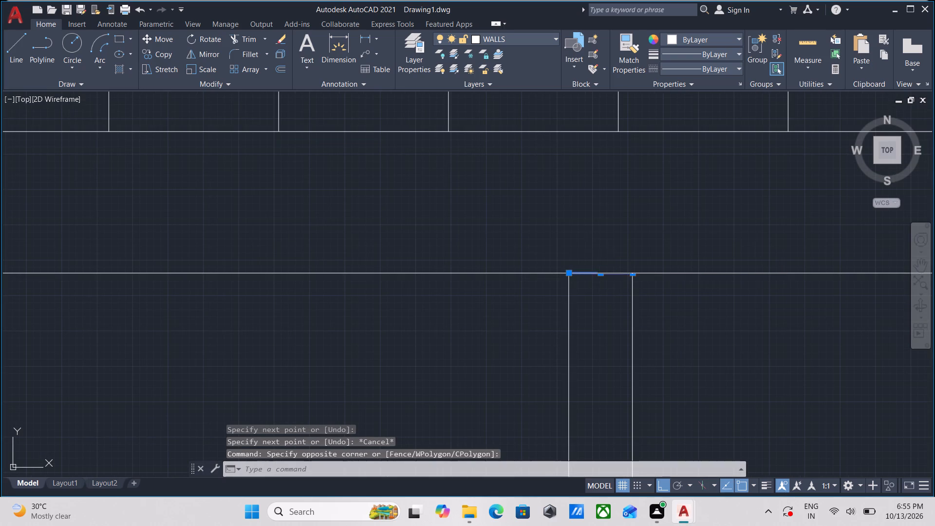
pyautogui.click(600, 273)
pyautogui.click(602, 323)
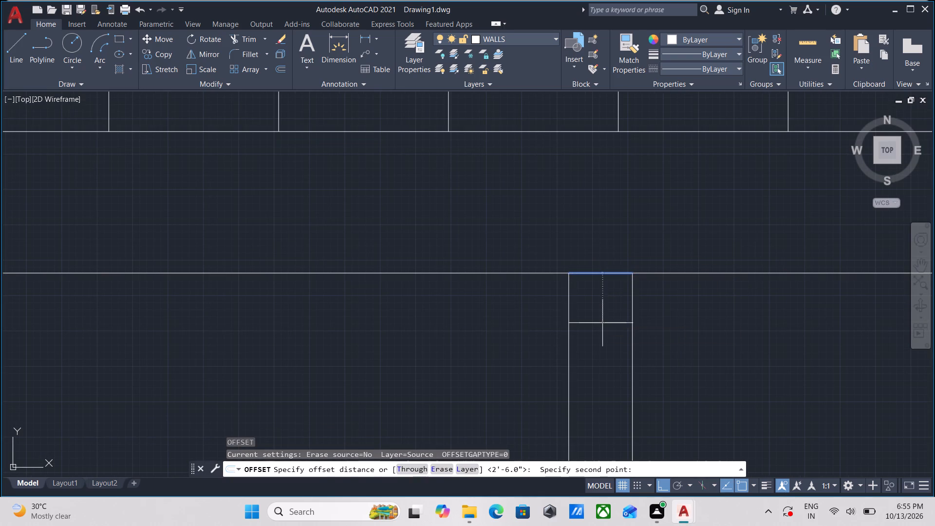
pyautogui.scroll(-2, 614, 363)
pyautogui.moveTo(614, 363); pyautogui.dragTo(613, 261, button='middle')
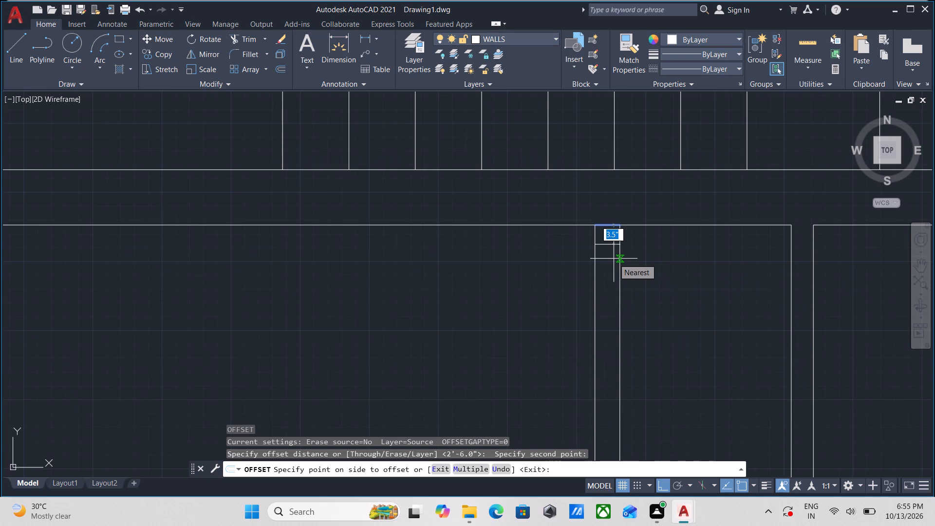
pyautogui.write("5'")
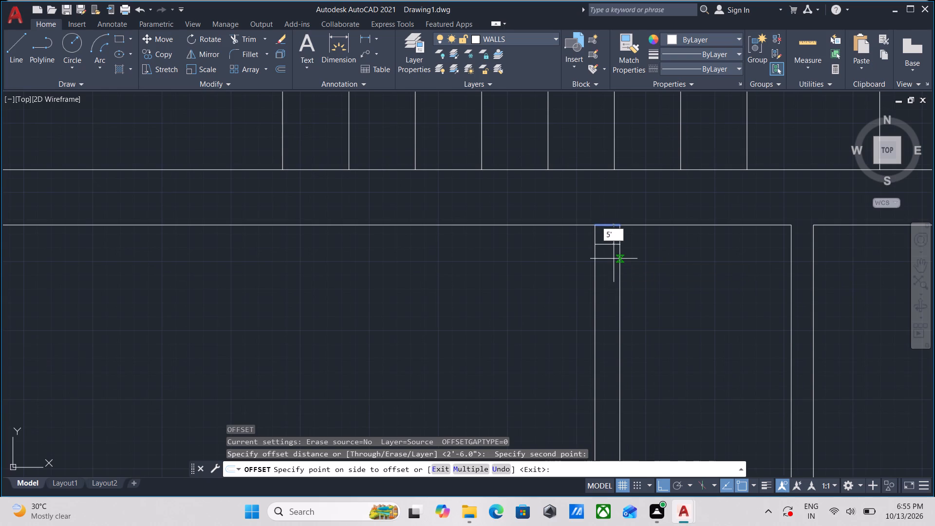
pyautogui.press('3')
pyautogui.press('Return')
pyautogui.scroll(-1, 614, 259)
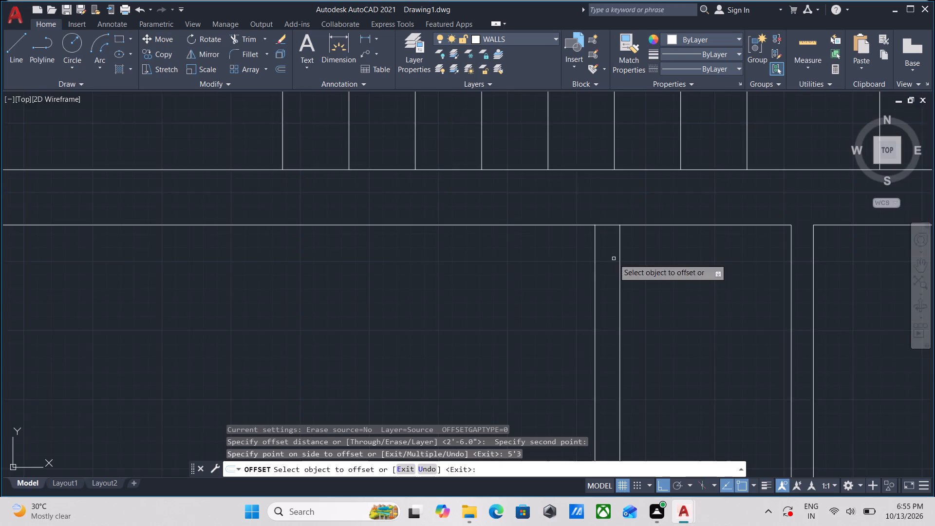
pyautogui.scroll(-2, 614, 259)
pyautogui.moveTo(630, 285); pyautogui.dragTo(623, 251, button='middle')
pyautogui.press('Escape')
# Trim away both lines of the longer partition between the north wall and the offset short line.
pyautogui.moveTo(619, 289); pyautogui.dragTo(636, 263, button='middle')
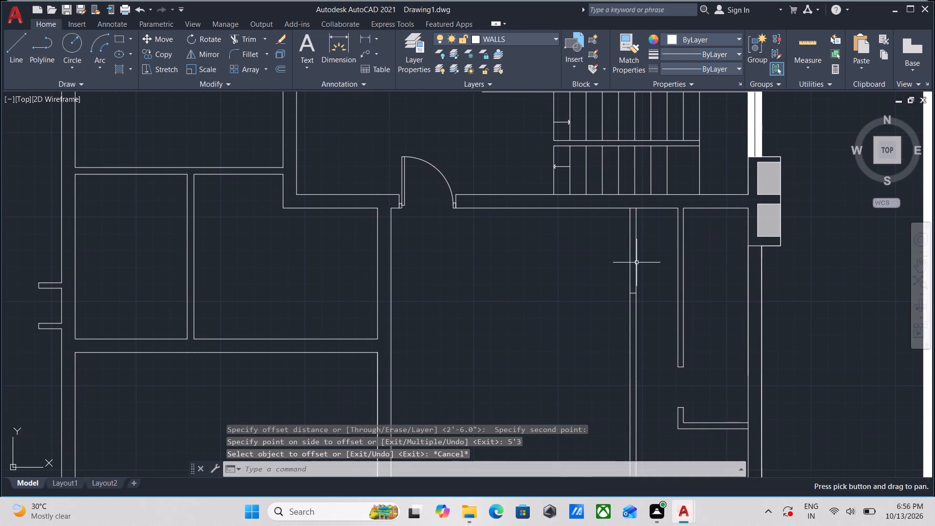
pyautogui.write('TR')
pyautogui.press('Return')
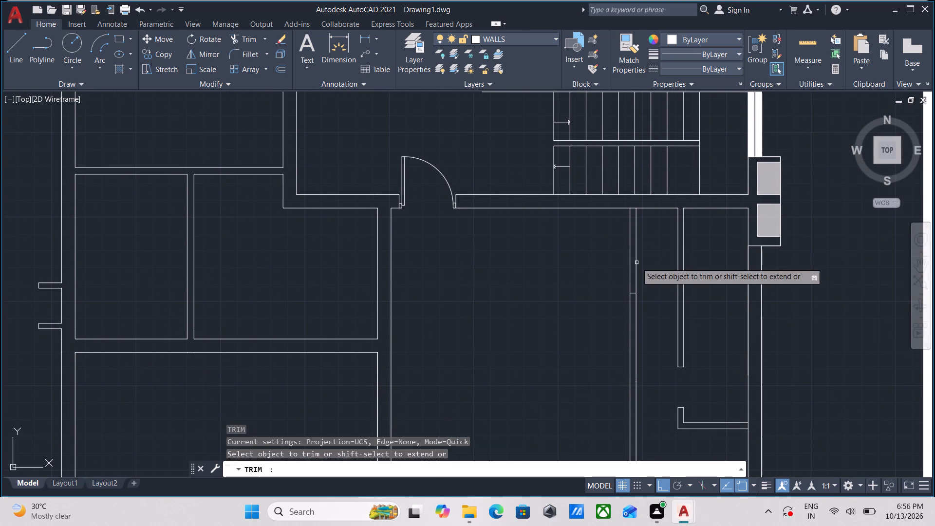
pyautogui.click(651, 264)
pyautogui.click(567, 257)
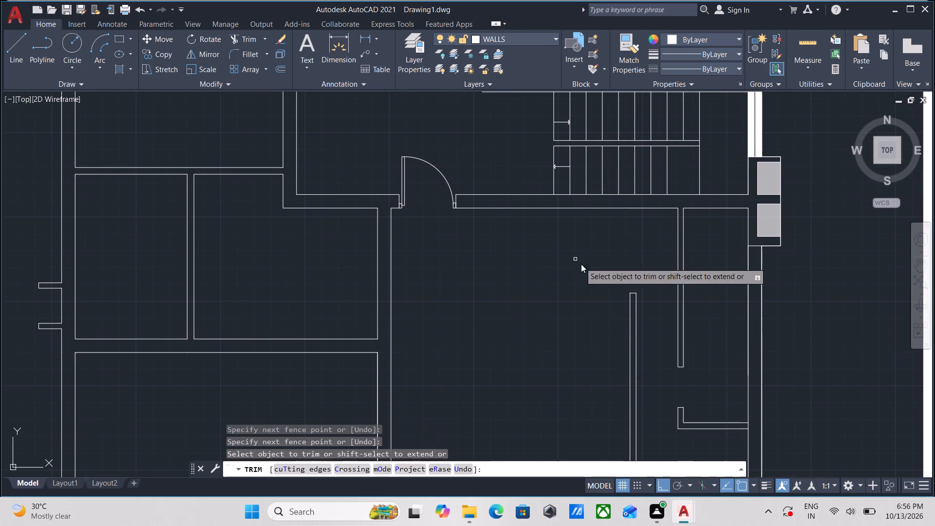
pyautogui.press('Escape')
# Erase the horizontal line closing the north side of the space between the small square shaft and the east wall.
pyautogui.moveTo(627, 339); pyautogui.dragTo(644, 193, button='middle')
pyautogui.scroll(-1, 659, 325)
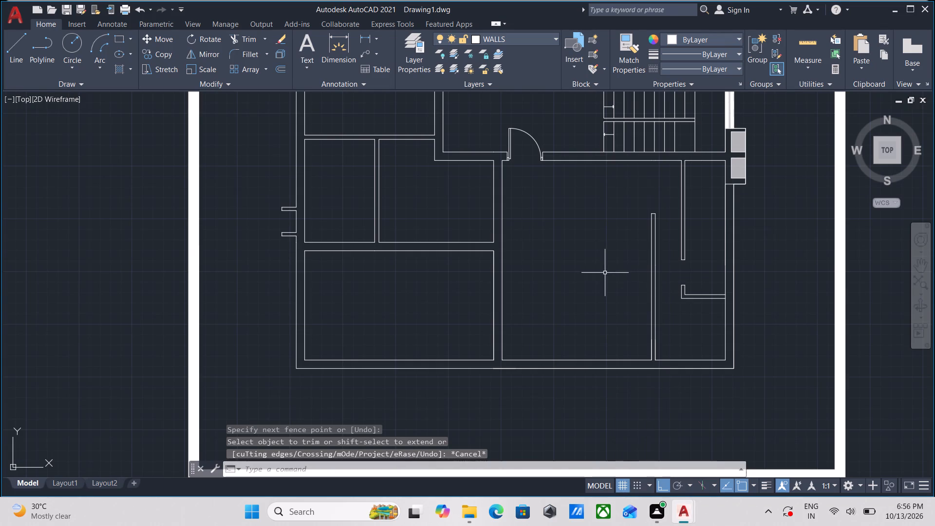
pyautogui.moveTo(605, 273); pyautogui.dragTo(661, 260, button='middle')
pyautogui.scroll(-1, 626, 280)
pyautogui.moveTo(626, 280); pyautogui.dragTo(698, 302, button='middle')
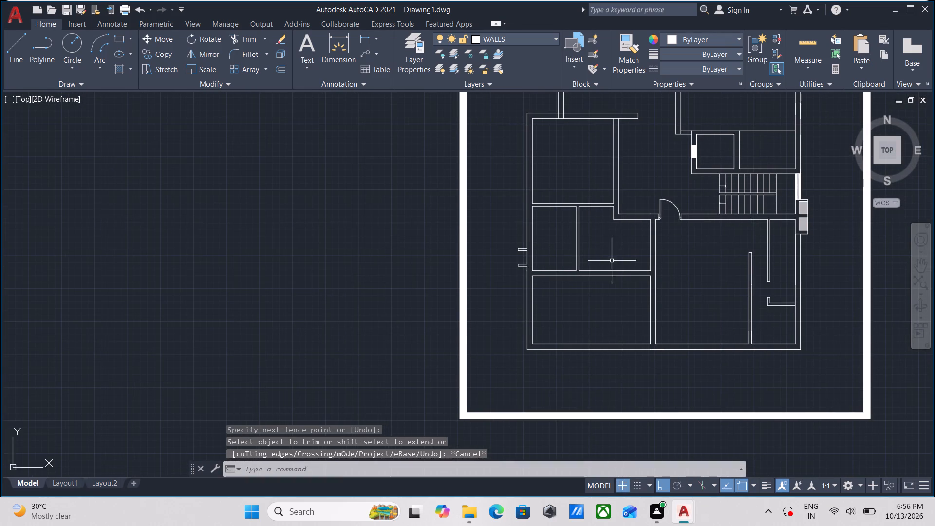
pyautogui.moveTo(605, 251); pyautogui.dragTo(628, 288, button='middle')
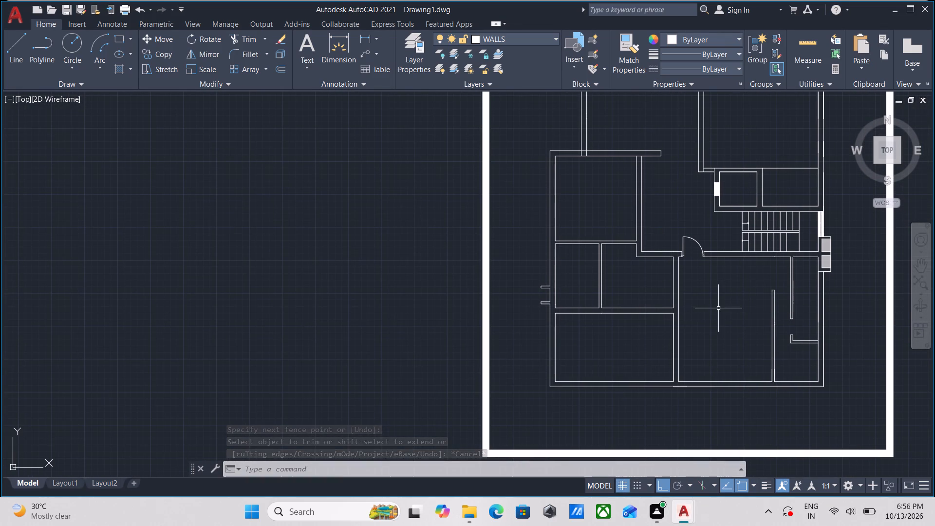
pyautogui.moveTo(722, 308); pyautogui.dragTo(747, 310, button='middle')
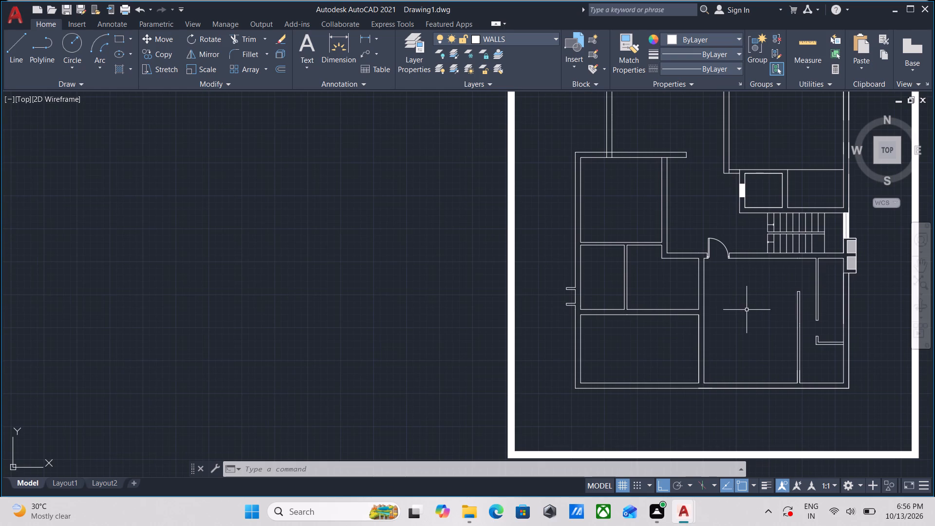
pyautogui.moveTo(762, 312); pyautogui.dragTo(842, 315, button='middle')
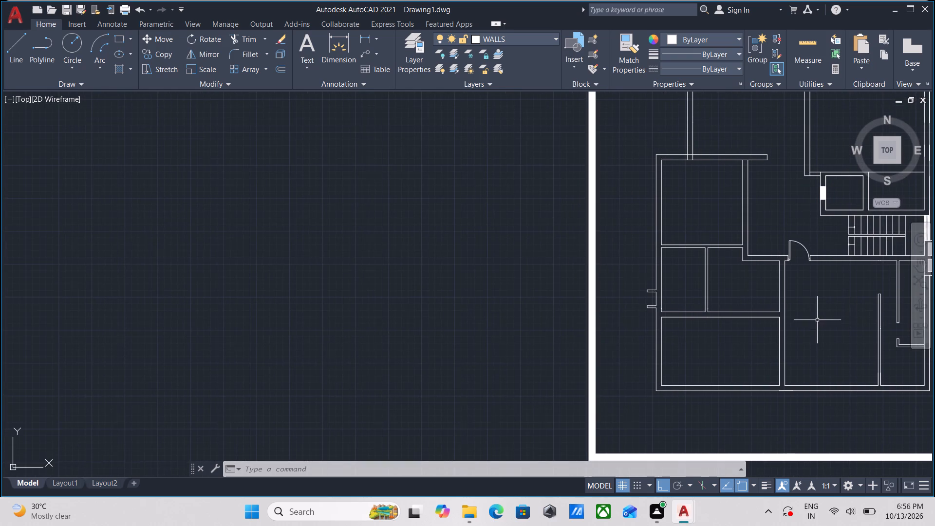
pyautogui.moveTo(729, 296); pyautogui.dragTo(641, 331, button='middle')
pyautogui.moveTo(715, 302); pyautogui.dragTo(648, 349, button='middle')
pyautogui.scroll(2, 748, 250)
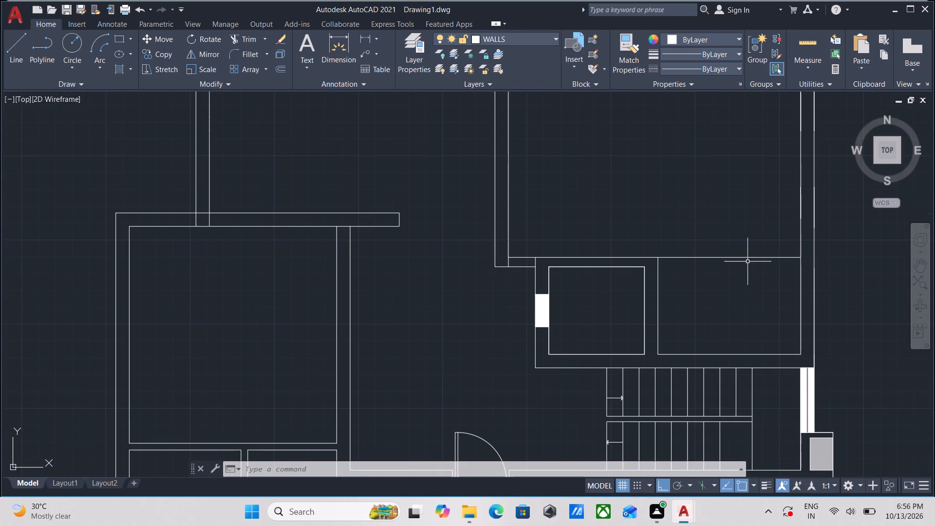
pyautogui.click(748, 262)
pyautogui.click(735, 234)
pyautogui.rightClick(735, 234)
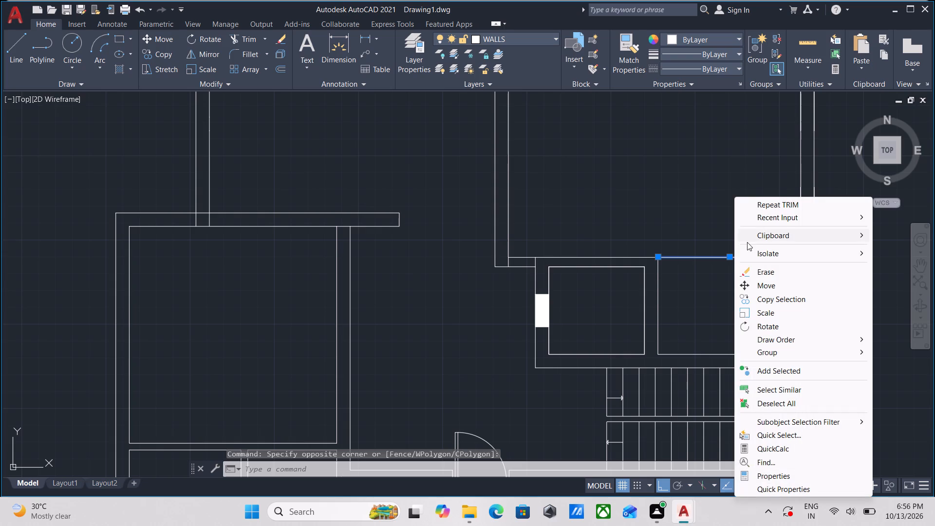
pyautogui.click(767, 272)
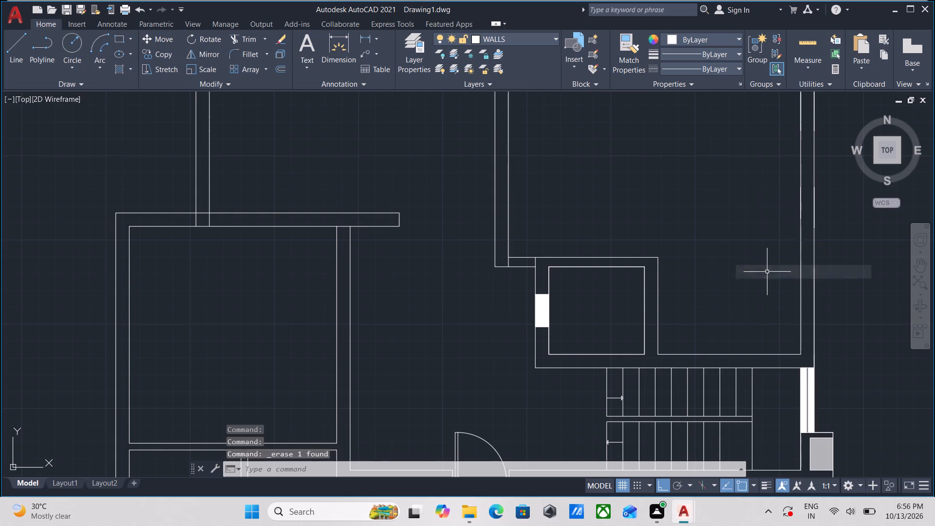
# Trim the two lines of the northwest room's south partition where they cross the thickness of the west wall.
pyautogui.scroll(-3, 767, 272)
pyautogui.moveTo(737, 259); pyautogui.dragTo(715, 302, button='middle')
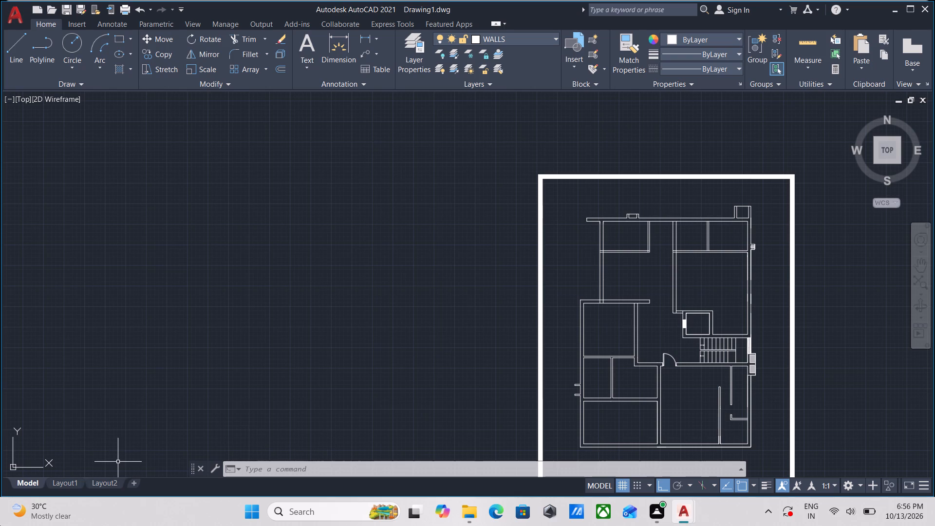
pyautogui.moveTo(17, 502); pyautogui.dragTo(52, 499, button='middle')
pyautogui.moveTo(52, 499); pyautogui.dragTo(76, 495, button='middle')
pyautogui.scroll(2, 613, 277)
pyautogui.moveTo(582, 263); pyautogui.dragTo(592, 283, button='middle')
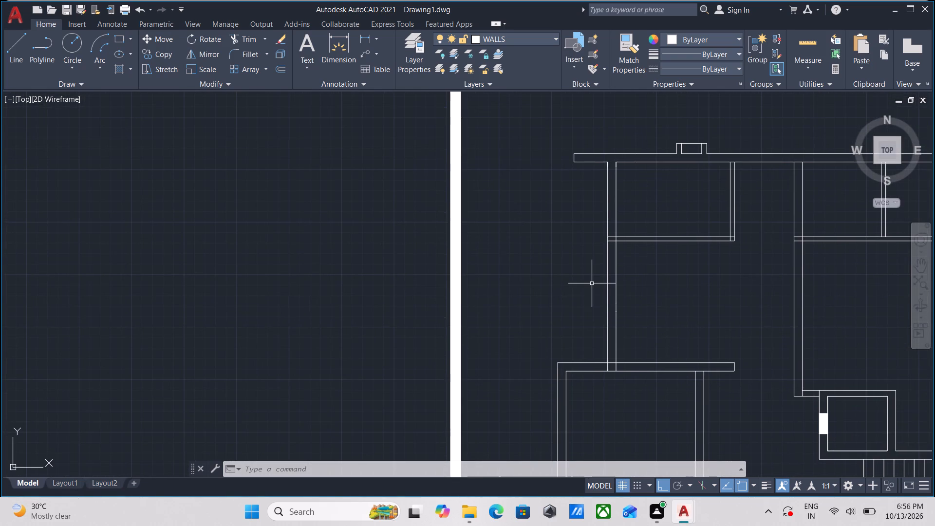
pyautogui.moveTo(610, 257); pyautogui.dragTo(611, 288, button='middle')
pyautogui.scroll(2, 614, 282)
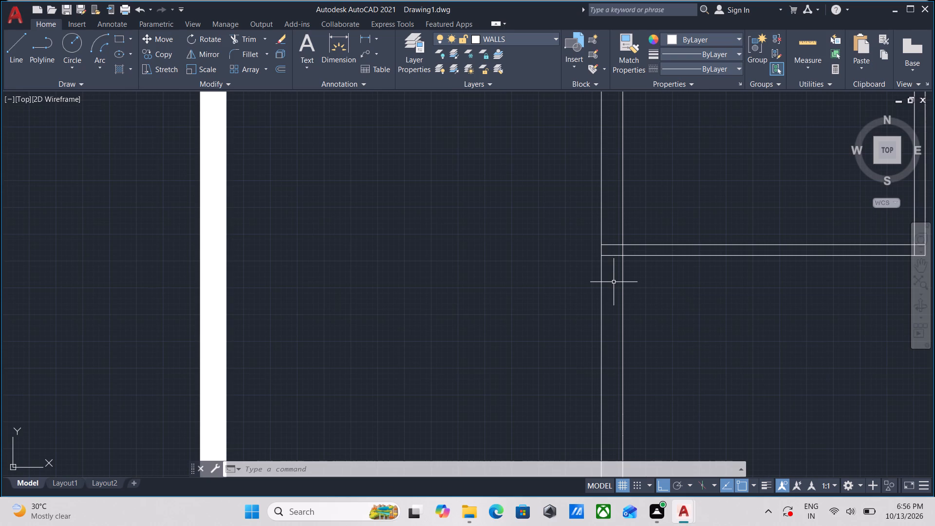
pyautogui.write('TR')
pyautogui.press('Return')
pyautogui.scroll(1, 613, 278)
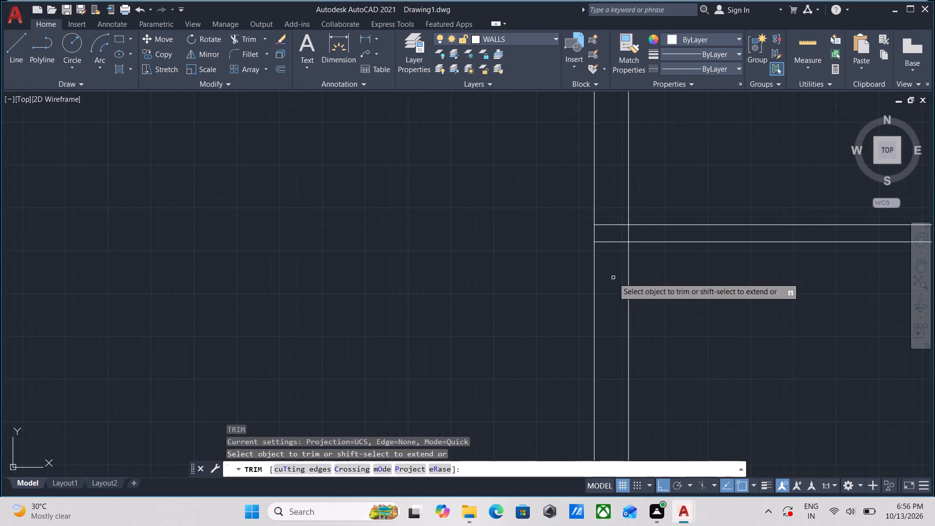
pyautogui.click(613, 278)
pyautogui.click(612, 192)
pyautogui.scroll(-2, 608, 207)
pyautogui.moveTo(608, 208); pyautogui.dragTo(585, 292, button='middle')
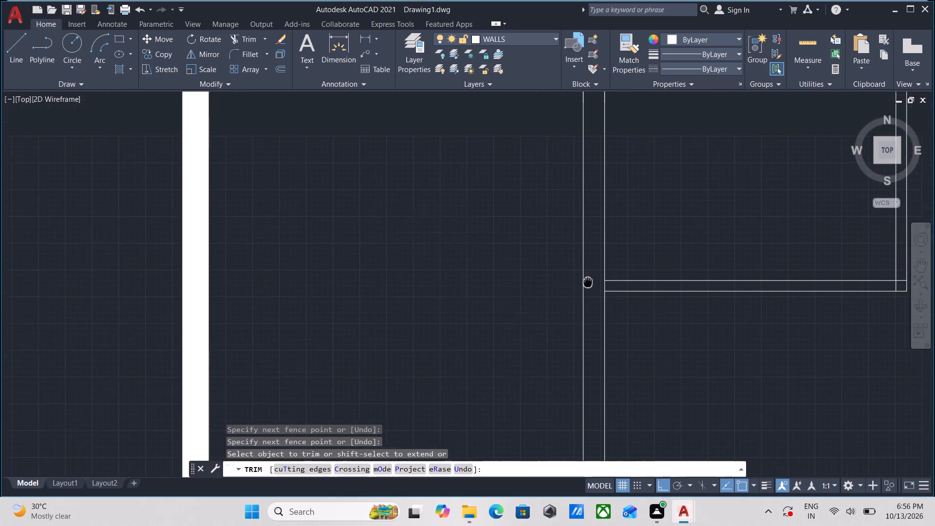
pyautogui.scroll(-1, 597, 244)
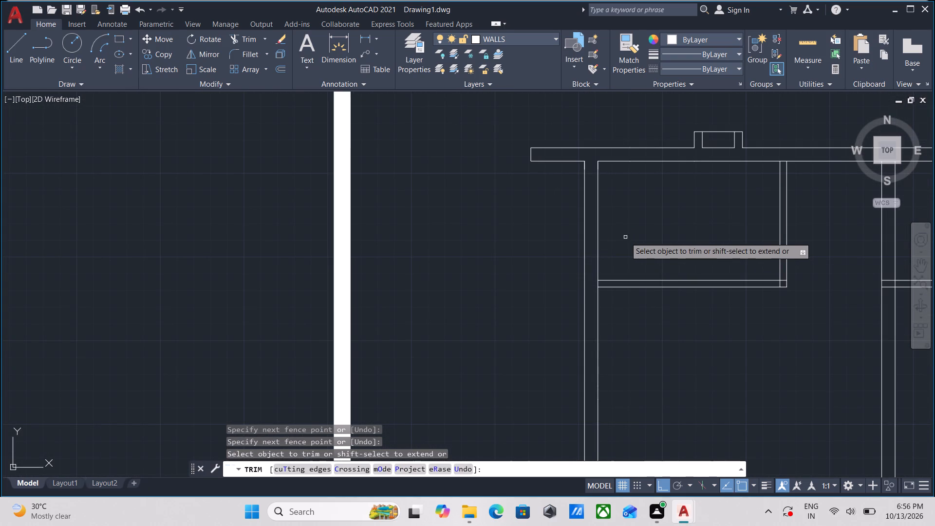
pyautogui.press('Escape')
# Draw a short horizontal line across the west wall's thickness, in line with the upper line of the northwest room's south partition.
pyautogui.scroll(2, 612, 280)
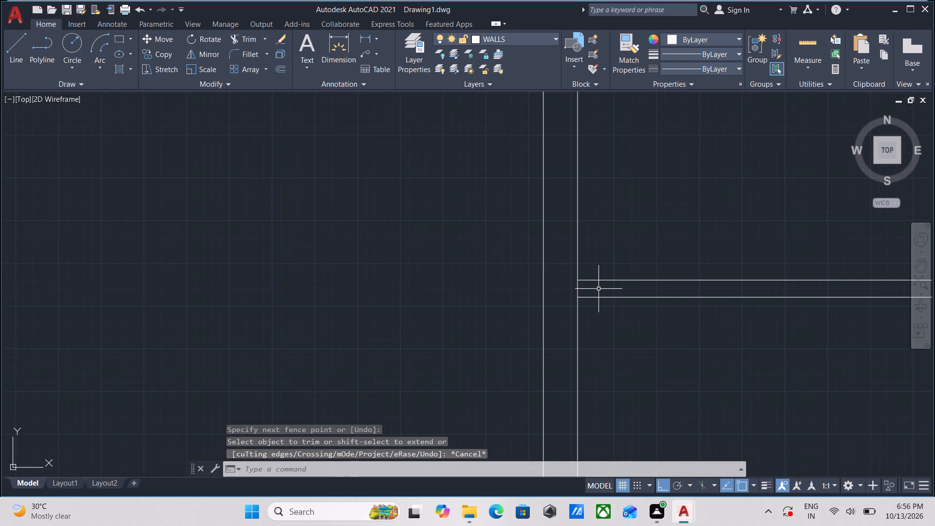
pyautogui.press('l')
pyautogui.press('Return')
pyautogui.scroll(2, 580, 297)
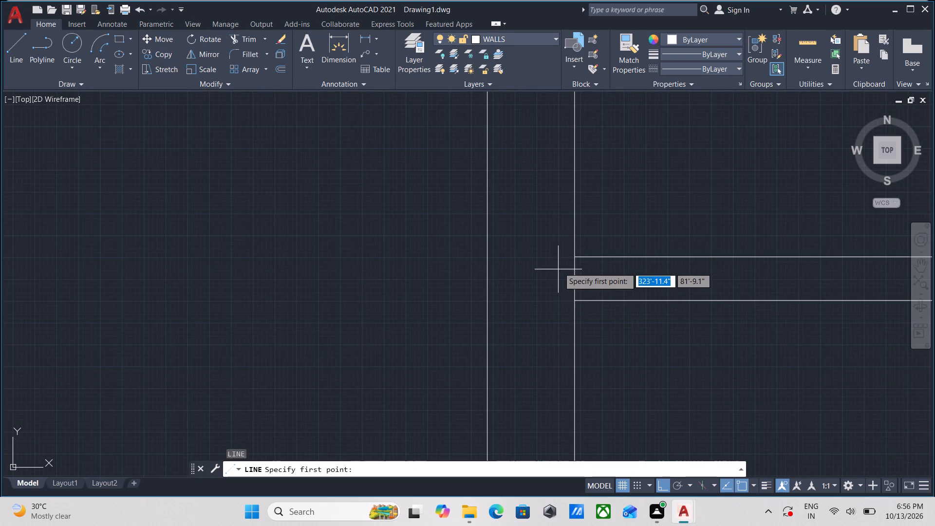
pyautogui.click(577, 256)
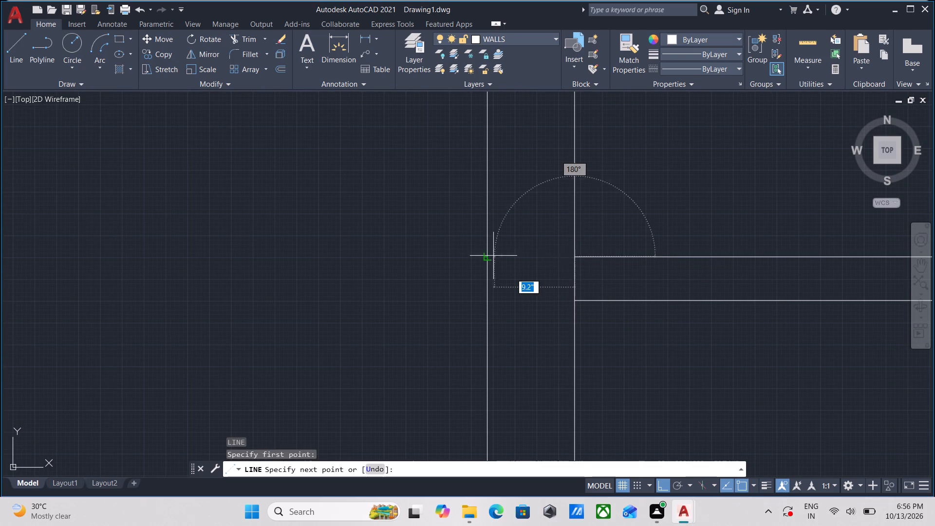
pyautogui.click(489, 256)
pyautogui.press('Escape')
# Measure the northwest room's depth along the west wall, from the north wall's inner line to the south partition's upper line.
pyautogui.scroll(-2, 489, 256)
pyautogui.moveTo(489, 256); pyautogui.dragTo(510, 332, button='middle')
pyautogui.scroll(1, 510, 330)
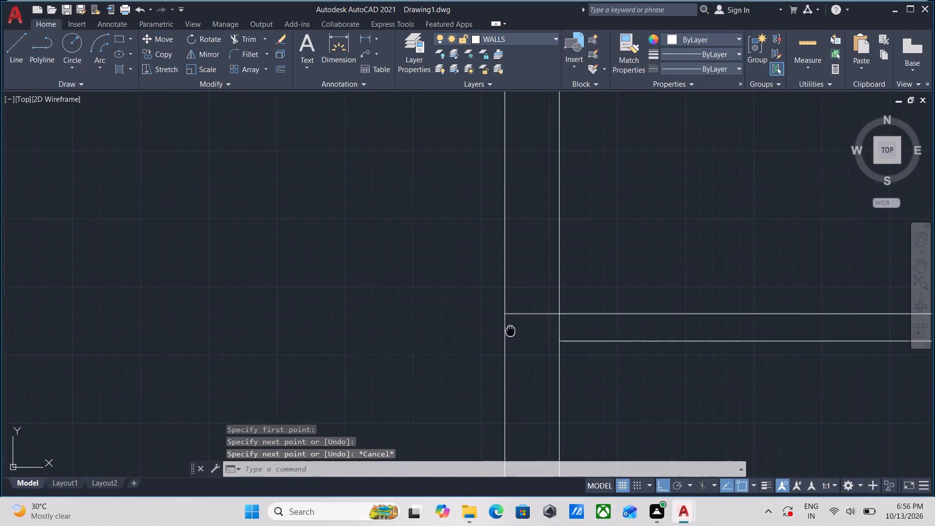
pyautogui.scroll(-2, 516, 324)
pyautogui.moveTo(516, 324); pyautogui.dragTo(518, 386, button='middle')
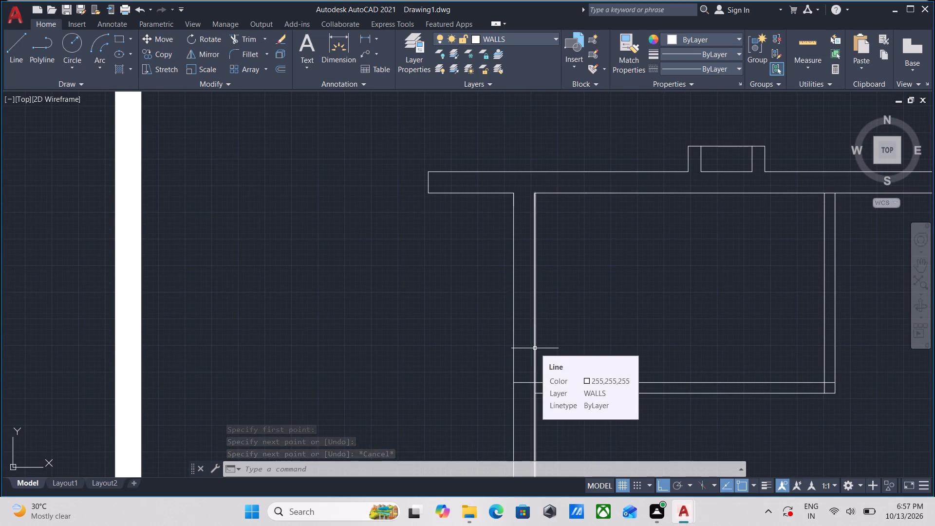
pyautogui.moveTo(535, 348); pyautogui.dragTo(581, 340, button='middle')
pyautogui.scroll(-1, 554, 308)
pyautogui.moveTo(554, 308); pyautogui.dragTo(556, 323, button='middle')
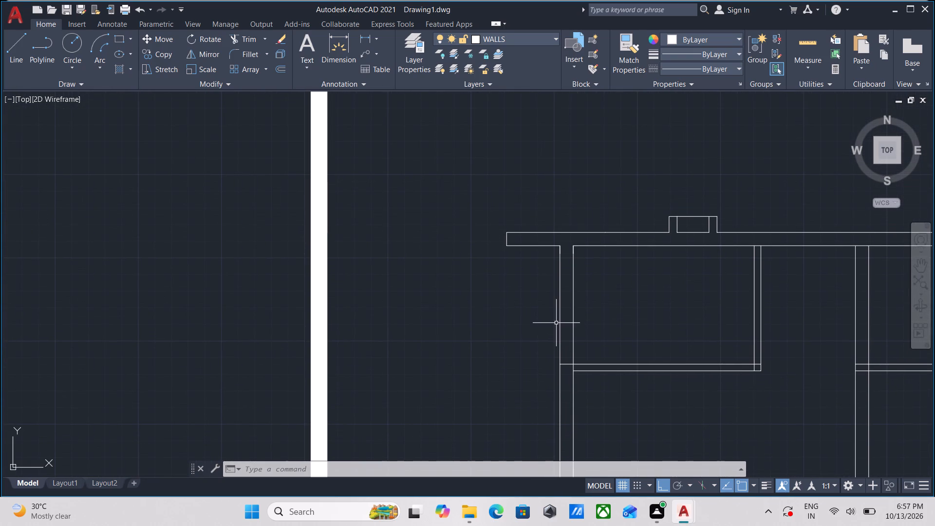
pyautogui.moveTo(572, 311); pyautogui.dragTo(585, 295, button='middle')
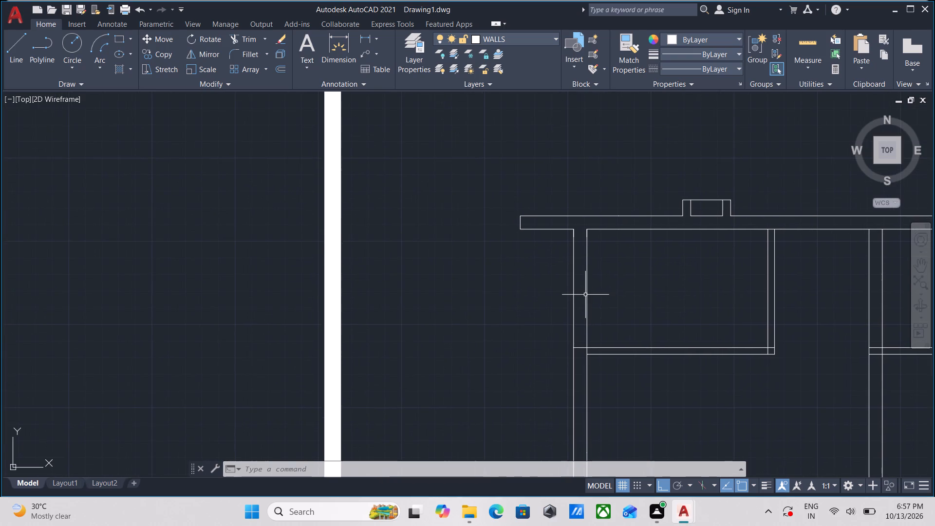
pyautogui.scroll(-1, 592, 291)
pyautogui.moveTo(592, 291); pyautogui.dragTo(593, 282, button='middle')
pyautogui.write('DLI')
pyautogui.press('Return')
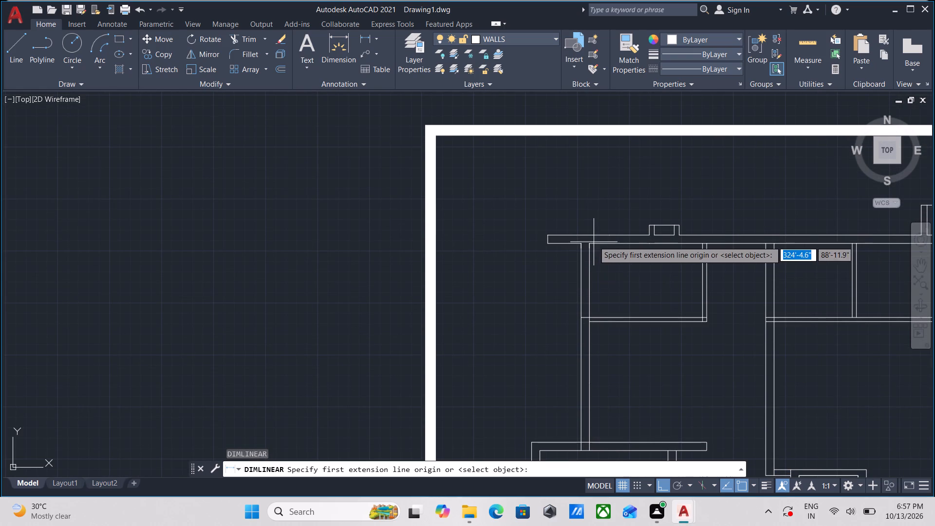
pyautogui.scroll(1, 590, 247)
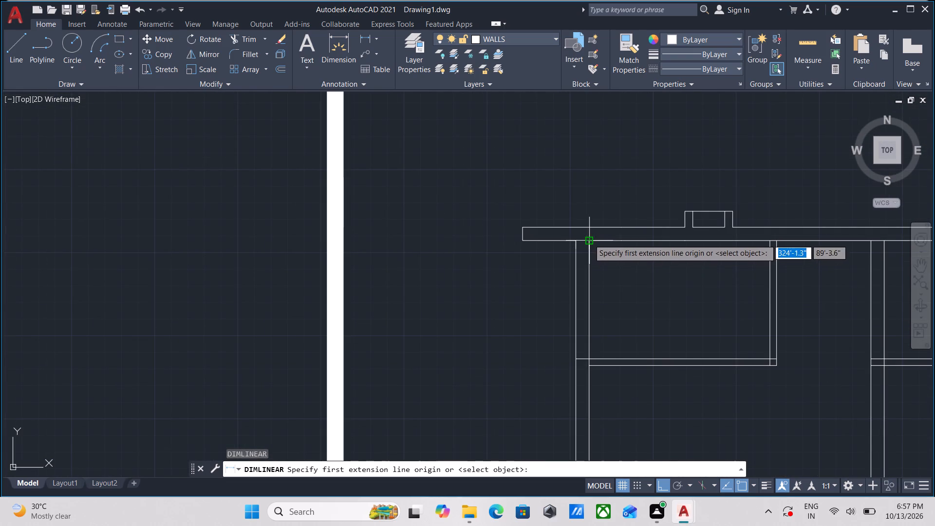
pyautogui.click(589, 239)
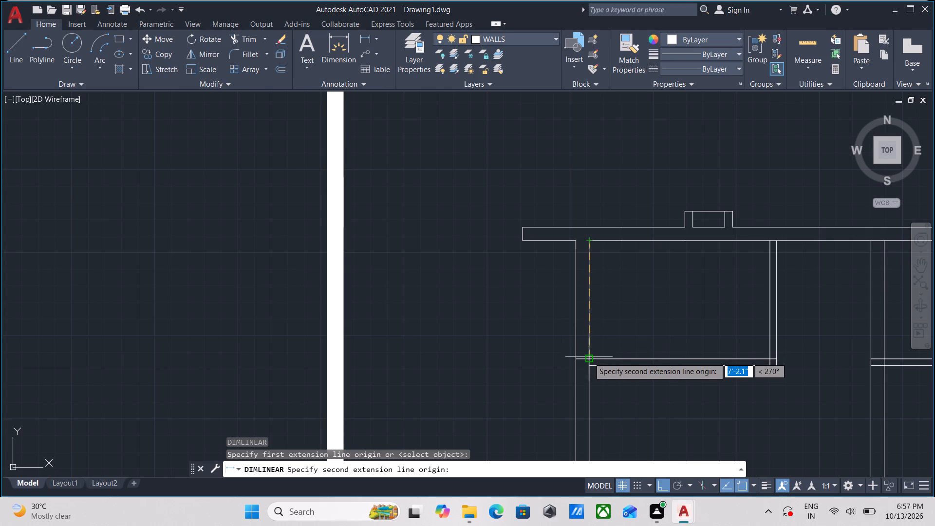
pyautogui.click(588, 359)
pyautogui.scroll(2, 532, 349)
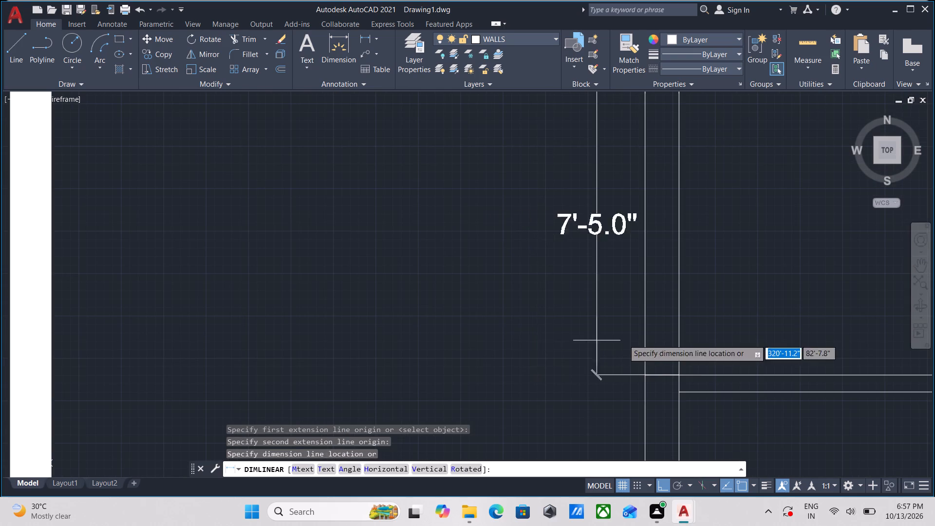
pyautogui.press('Escape')
# Draw a horizontal line about 4'-11" long westward from the west wall, continuing the northwest room's south partition, to align with the outer wall face farther south.
pyautogui.scroll(-2, 664, 331)
pyautogui.moveTo(664, 331); pyautogui.dragTo(643, 263, button='middle')
pyautogui.scroll(-1, 645, 304)
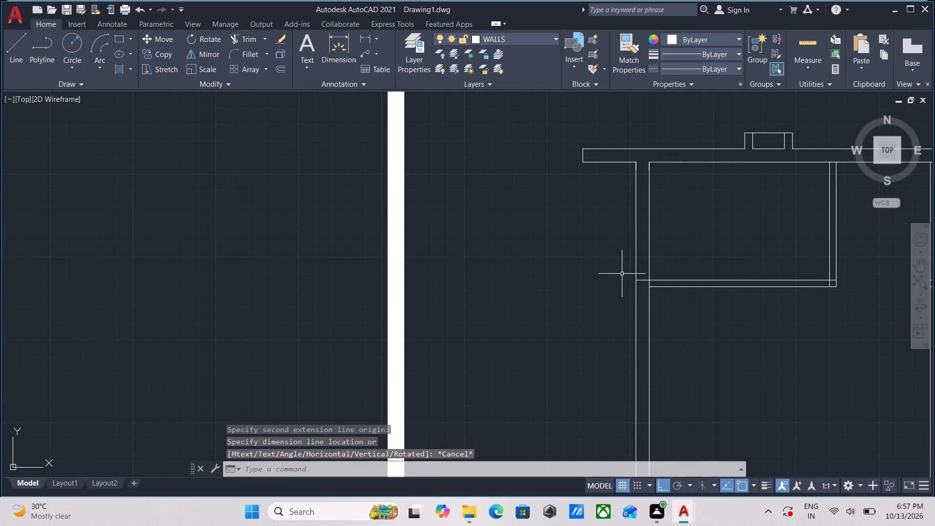
pyautogui.moveTo(645, 305); pyautogui.dragTo(704, 265, button='middle')
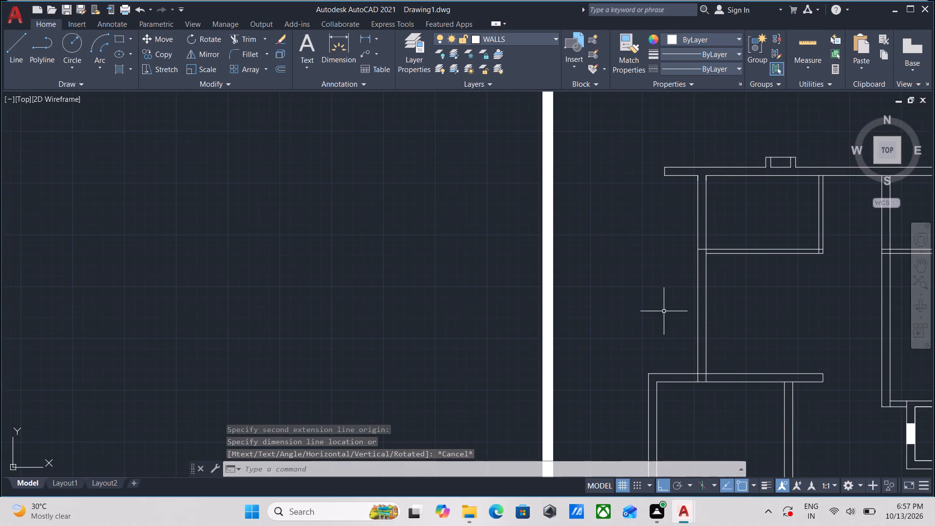
pyautogui.moveTo(664, 311); pyautogui.dragTo(664, 335, button='middle')
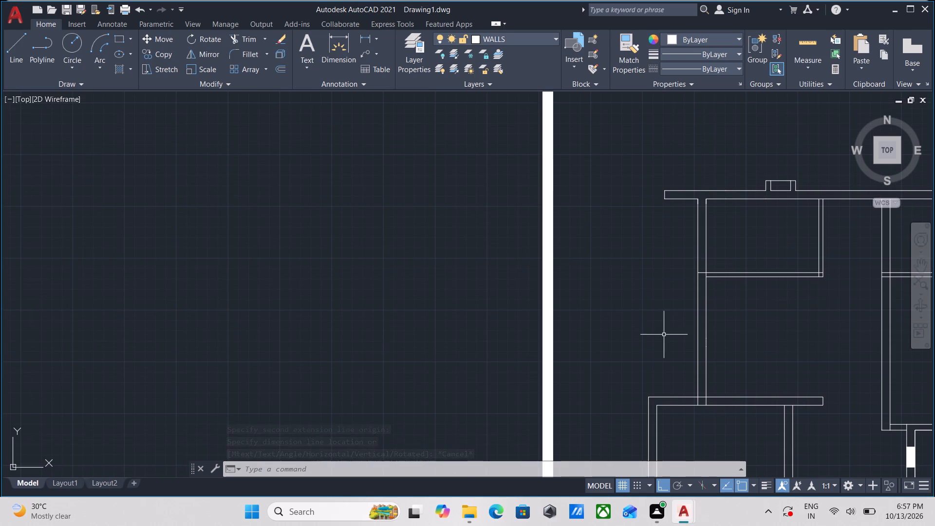
pyautogui.scroll(1, 695, 288)
pyautogui.press('l')
pyautogui.press('Return')
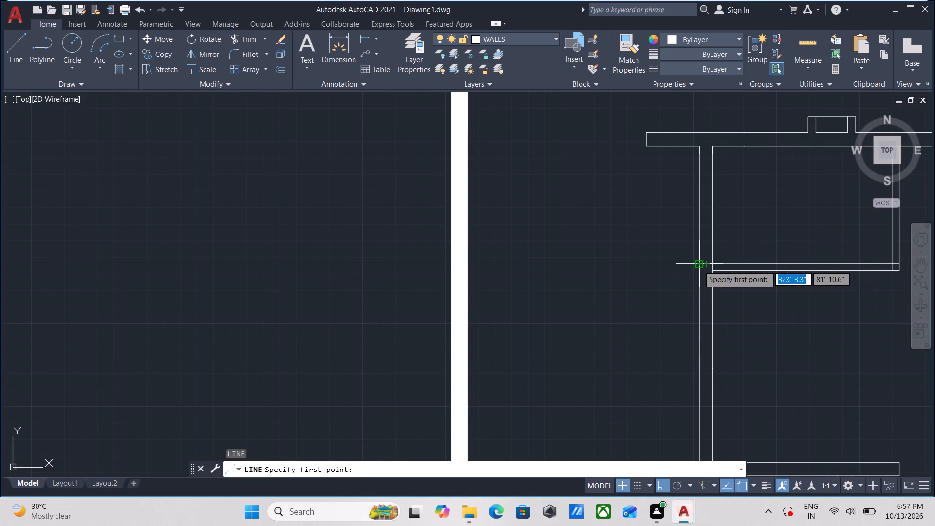
pyautogui.click(698, 265)
pyautogui.scroll(-2, 618, 308)
pyautogui.moveTo(618, 308); pyautogui.dragTo(621, 237, button='middle')
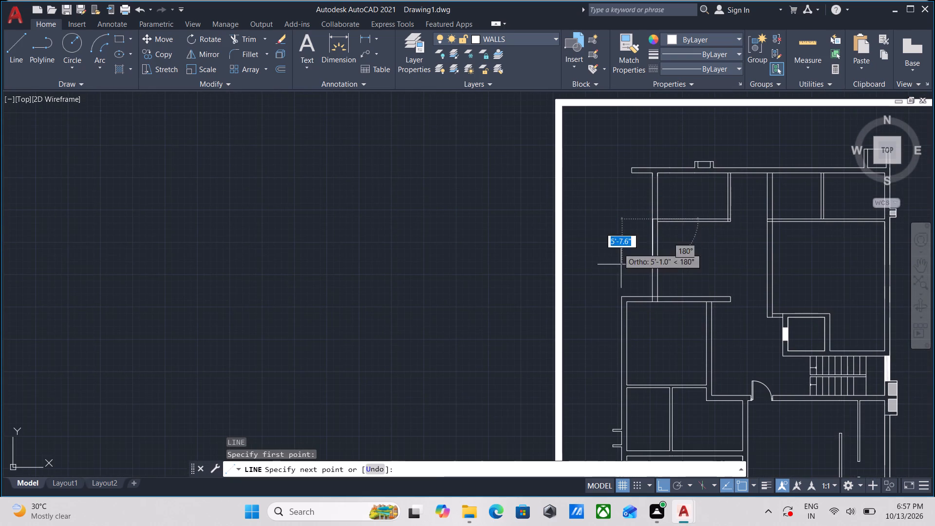
pyautogui.click(622, 217)
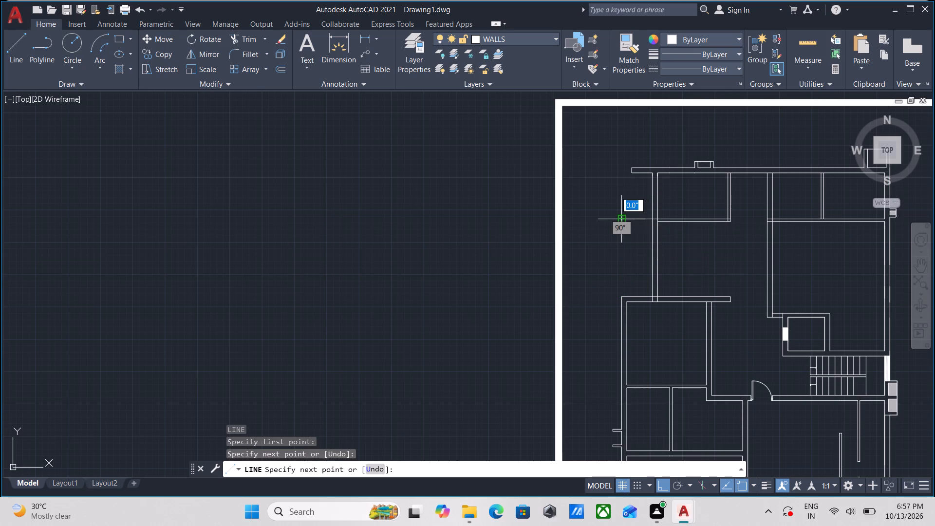
pyautogui.press('Escape')
# Offset the new horizontal line west of the west wall 10" to the south.
pyautogui.scroll(1, 627, 223)
pyautogui.click(644, 235)
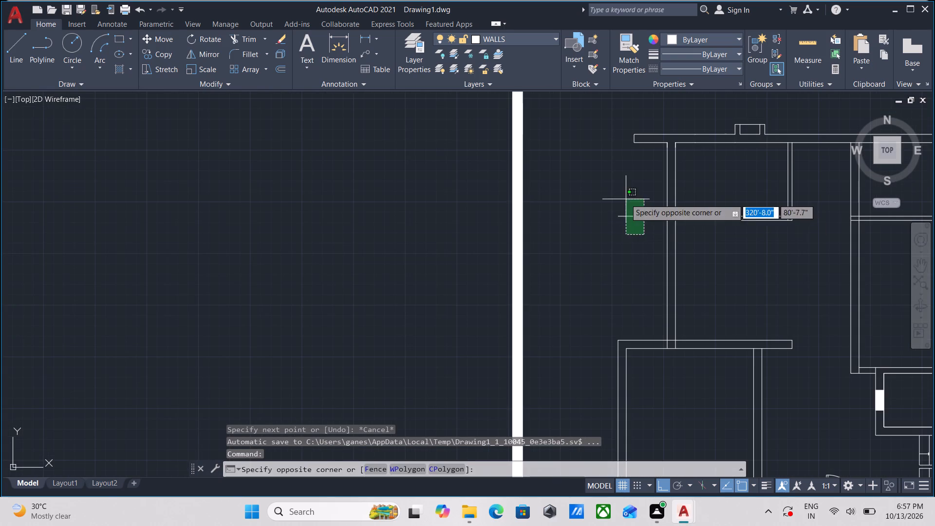
pyautogui.click(624, 198)
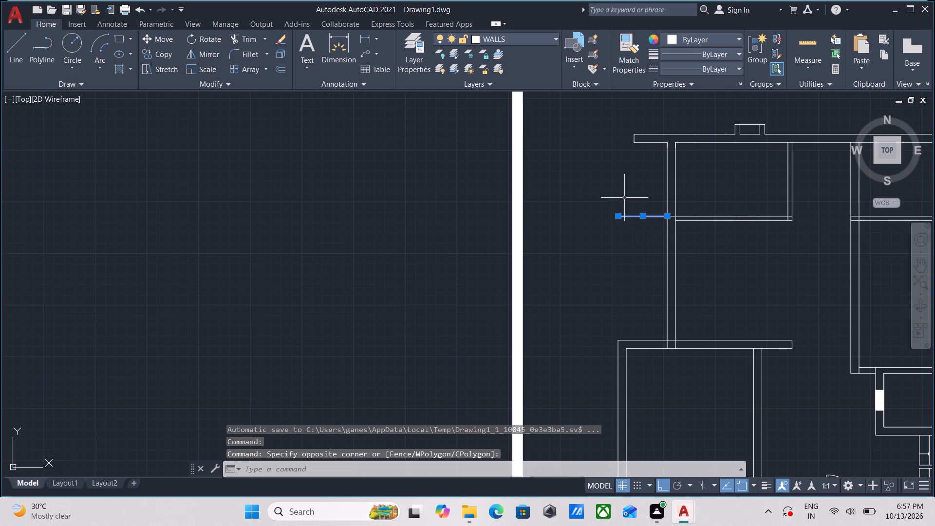
pyautogui.press('o')
pyautogui.press('Return')
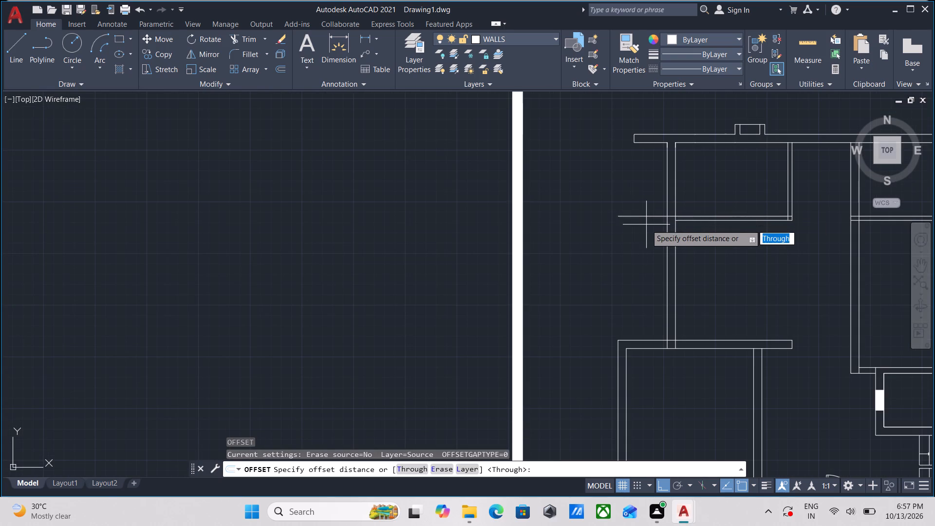
pyautogui.click(644, 215)
pyautogui.click(644, 233)
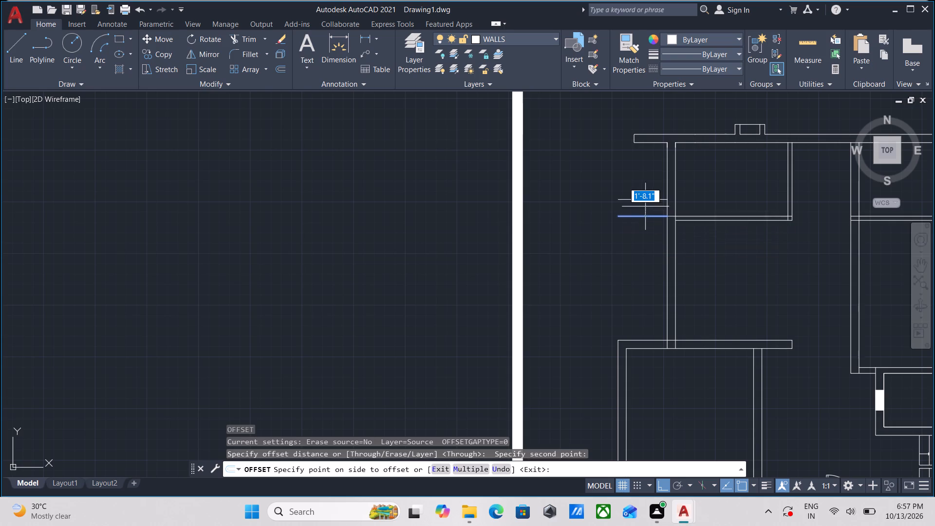
pyautogui.press('9')
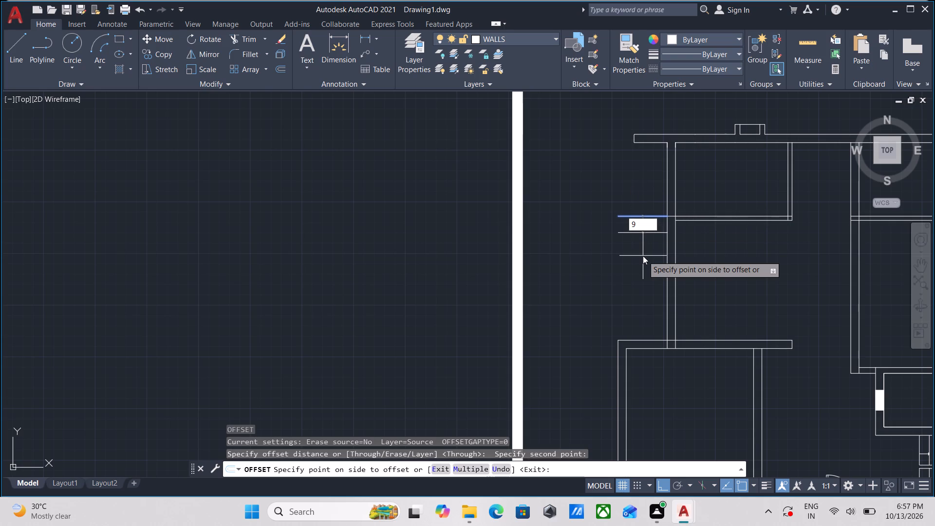
pyautogui.press('F12')
pyautogui.press('BackSpace')
pyautogui.write('10"')
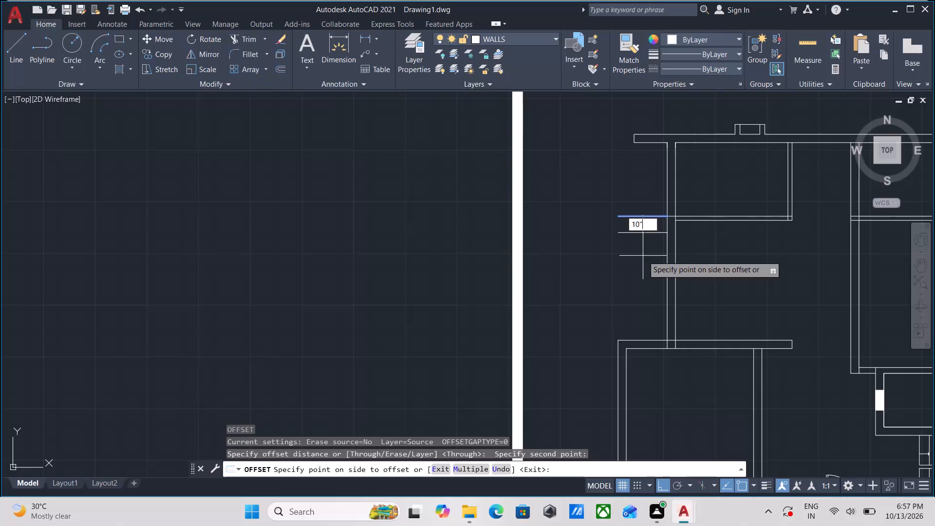
pyautogui.press('Return')
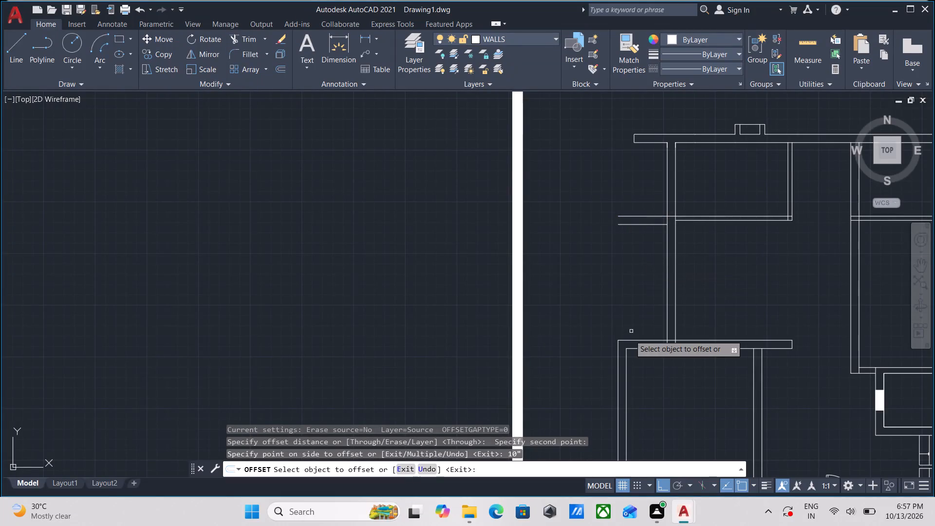
pyautogui.moveTo(631, 324); pyautogui.dragTo(648, 268, button='middle')
pyautogui.press('Escape')
# Trim the west wall's outer line inside the wall at its south end, and trim that wall's upper line east of the junction.
pyautogui.scroll(1, 694, 244)
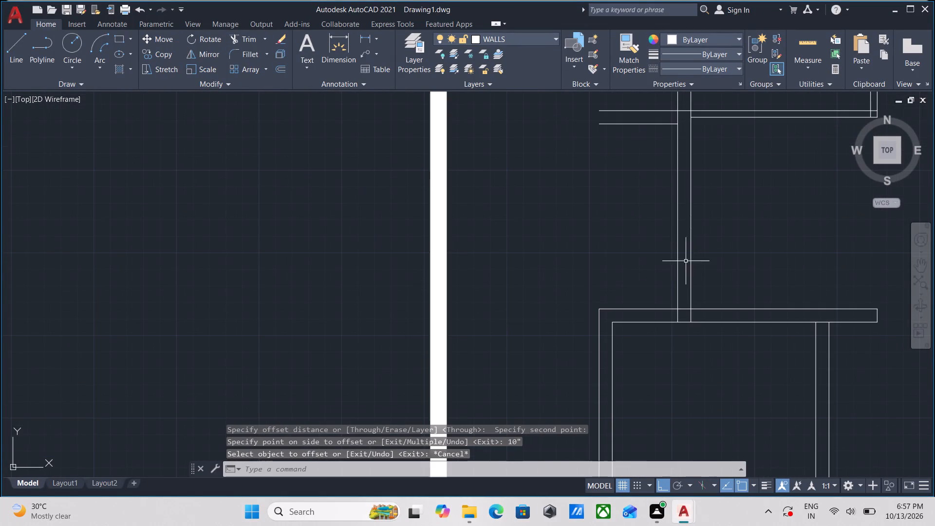
pyautogui.write('TR')
pyautogui.press('Return')
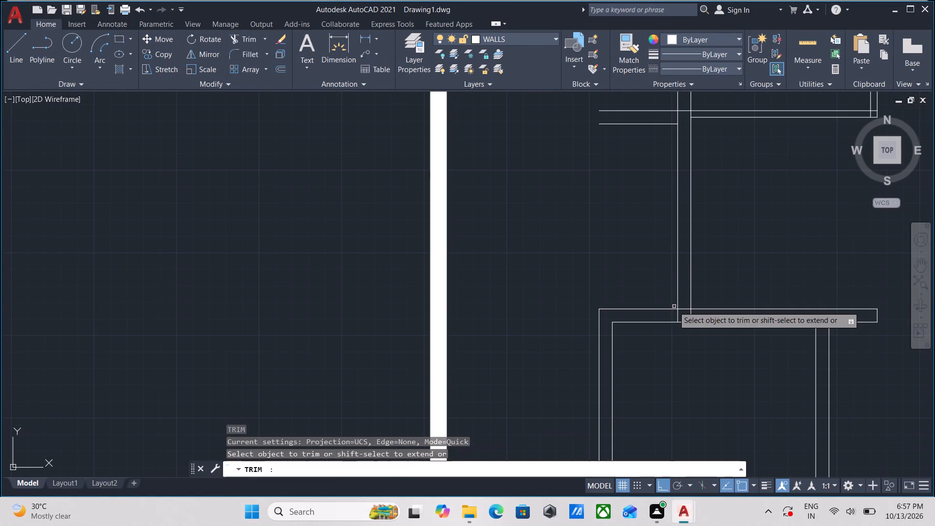
pyautogui.scroll(2, 673, 306)
pyautogui.click(669, 322)
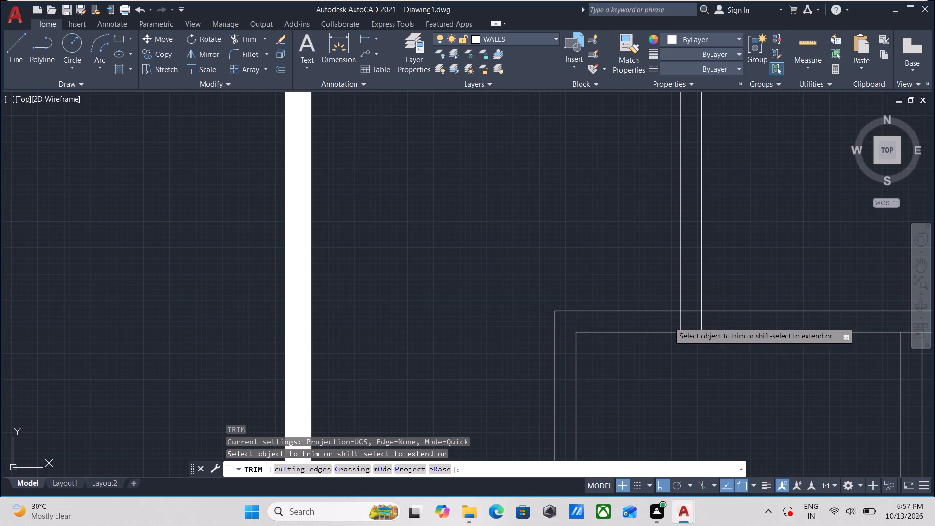
pyautogui.click(695, 323)
pyautogui.click(692, 315)
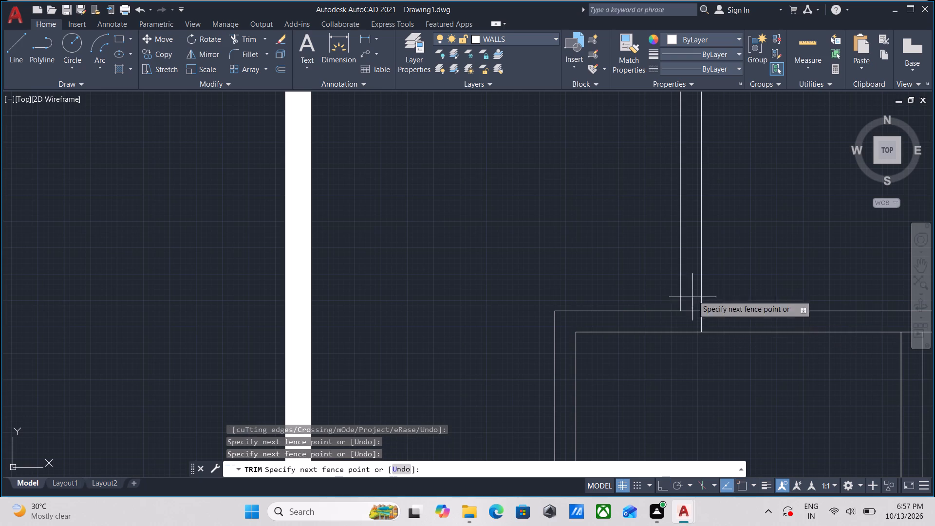
pyautogui.scroll(-2, 681, 218)
pyautogui.moveTo(681, 218); pyautogui.dragTo(699, 340, button='middle')
pyautogui.scroll(1, 701, 259)
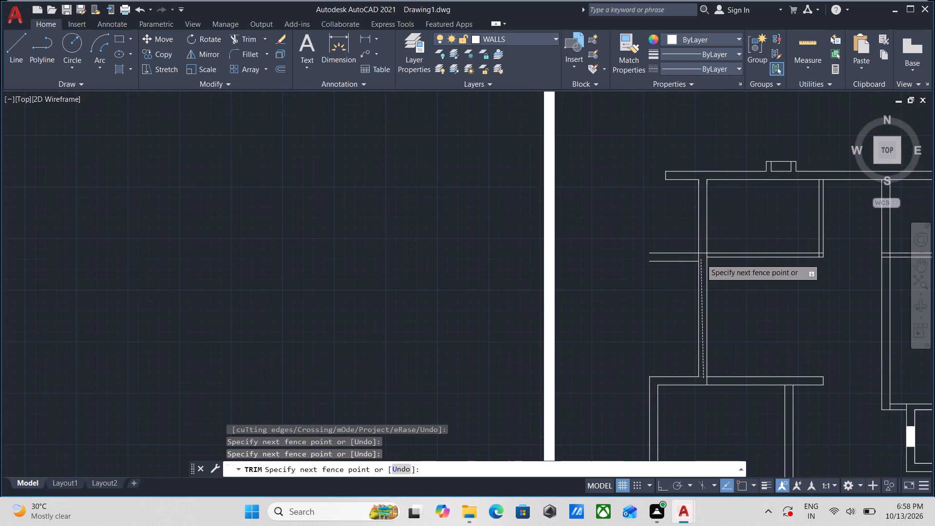
pyautogui.scroll(2, 701, 259)
pyautogui.click(701, 259)
# Trim the west wall's outer line between the two lines of the new westward wall.
pyautogui.click(701, 258)
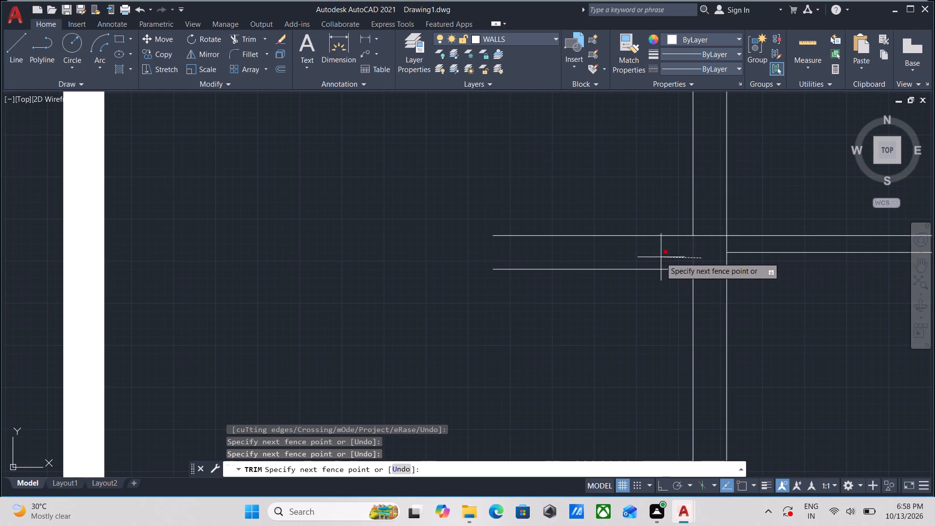
pyautogui.click(660, 257)
pyautogui.scroll(-1, 660, 257)
pyautogui.press('Escape')
# Draw a short vertical line about 10" long closing the west end of the new westward wall.
pyautogui.scroll(-2, 597, 262)
pyautogui.moveTo(595, 262); pyautogui.dragTo(610, 261, button='middle')
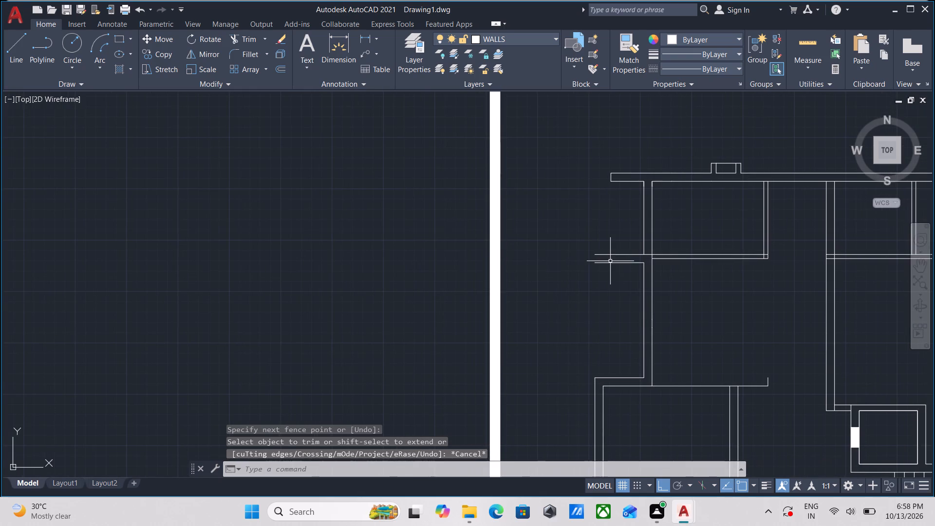
pyautogui.press('l')
pyautogui.press('Return')
pyautogui.scroll(3, 610, 261)
pyautogui.scroll(1, 563, 239)
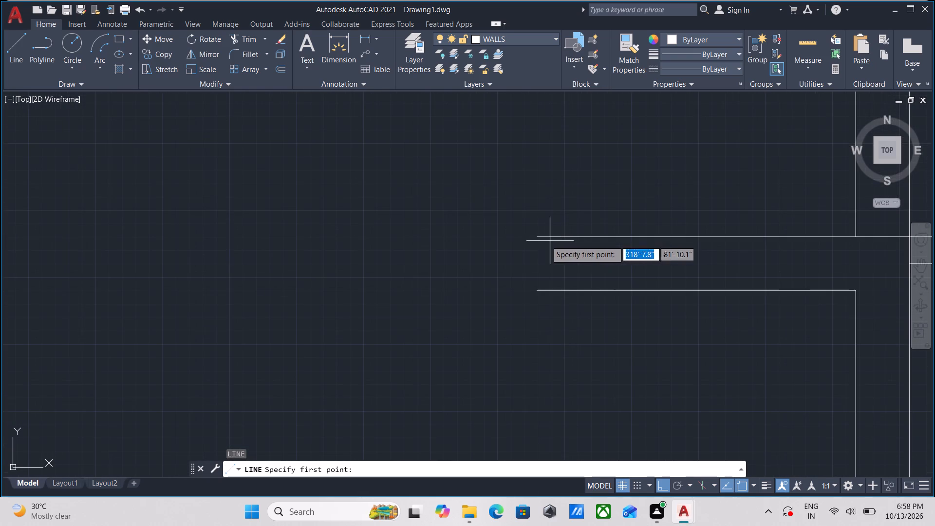
pyautogui.click(539, 237)
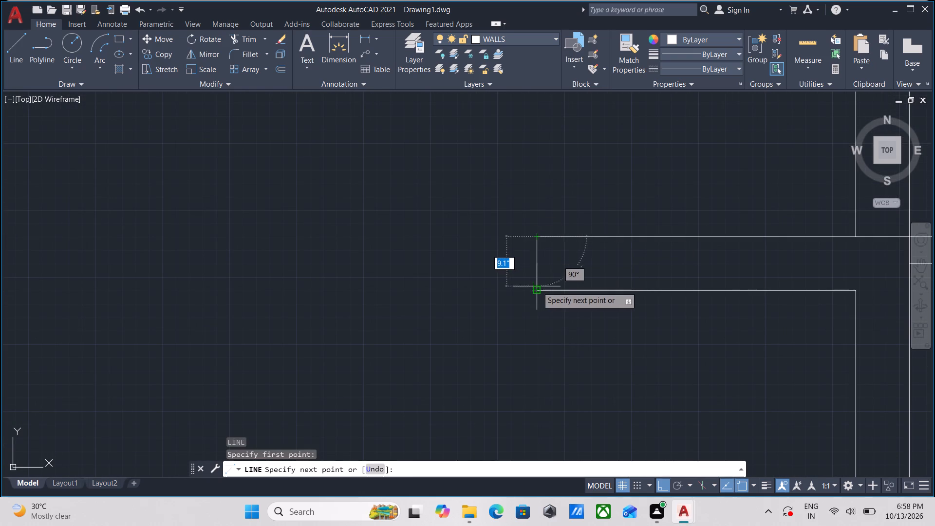
pyautogui.click(537, 287)
pyautogui.press('Escape')
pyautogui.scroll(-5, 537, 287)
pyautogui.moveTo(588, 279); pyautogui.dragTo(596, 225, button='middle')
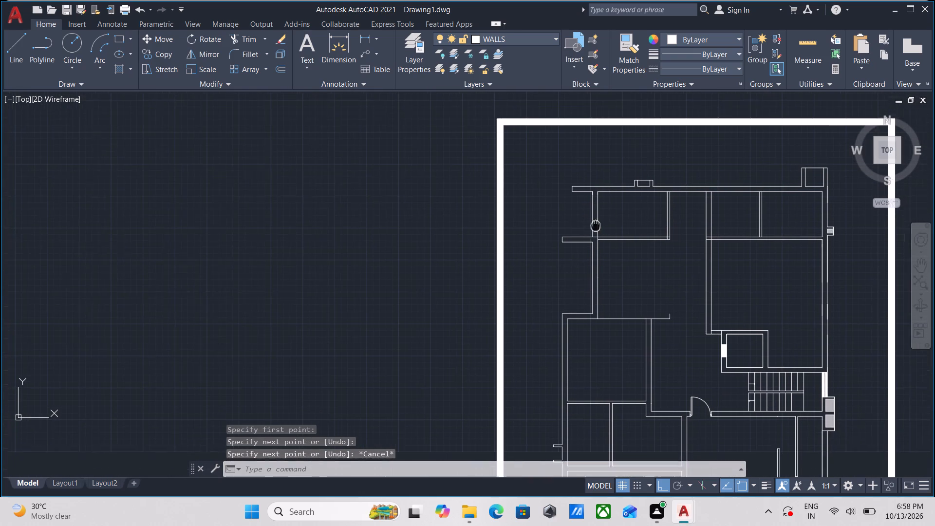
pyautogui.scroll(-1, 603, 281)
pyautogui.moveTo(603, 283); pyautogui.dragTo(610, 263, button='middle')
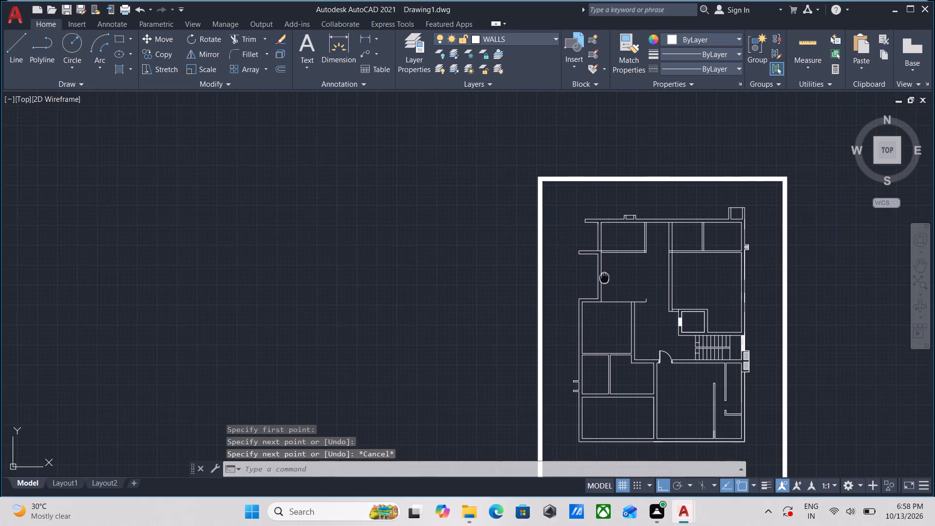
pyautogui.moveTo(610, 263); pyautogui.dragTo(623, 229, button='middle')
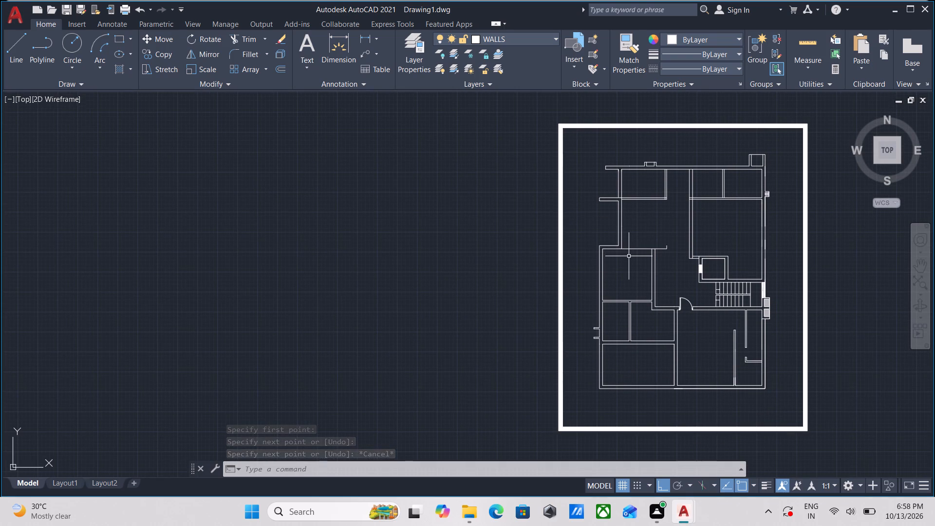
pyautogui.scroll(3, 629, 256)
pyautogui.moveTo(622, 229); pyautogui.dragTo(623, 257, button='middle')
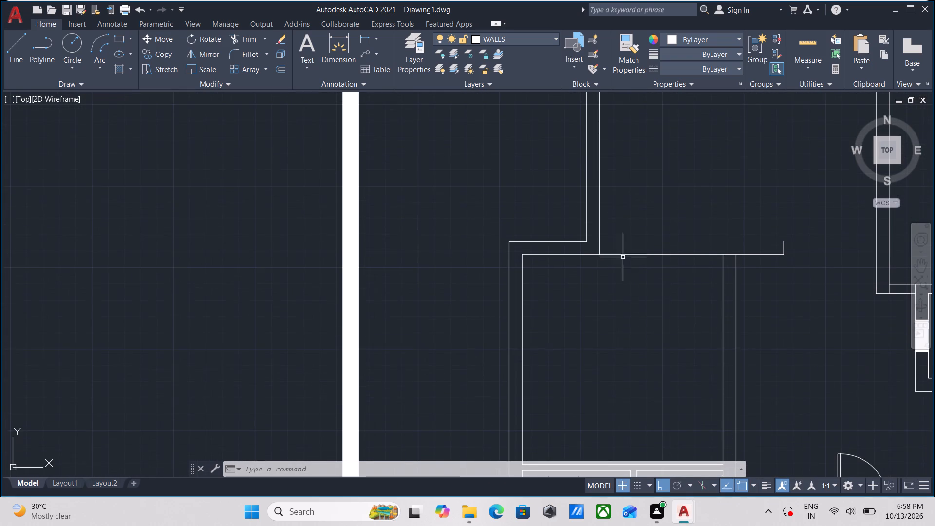
# Offset the lower line of the horizontal wall above the west room 10" to the north.
pyautogui.click(654, 273)
pyautogui.click(635, 231)
pyautogui.moveTo(635, 231); pyautogui.dragTo(637, 255, button='middle')
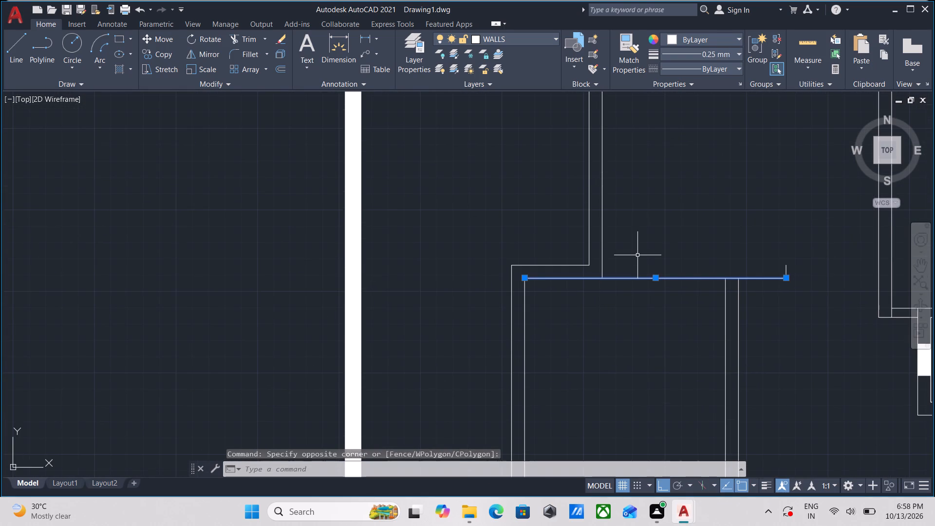
pyautogui.press('o')
pyautogui.press('Return')
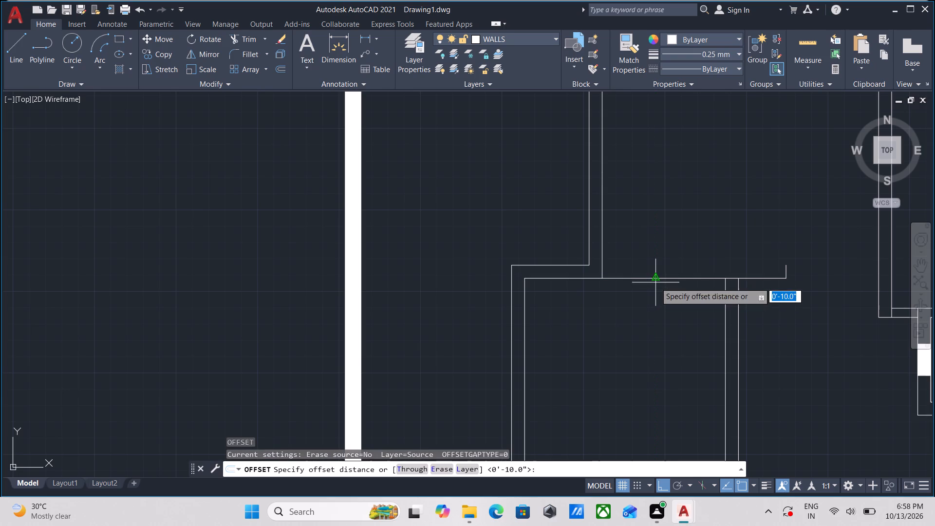
pyautogui.click(655, 282)
pyautogui.click(657, 258)
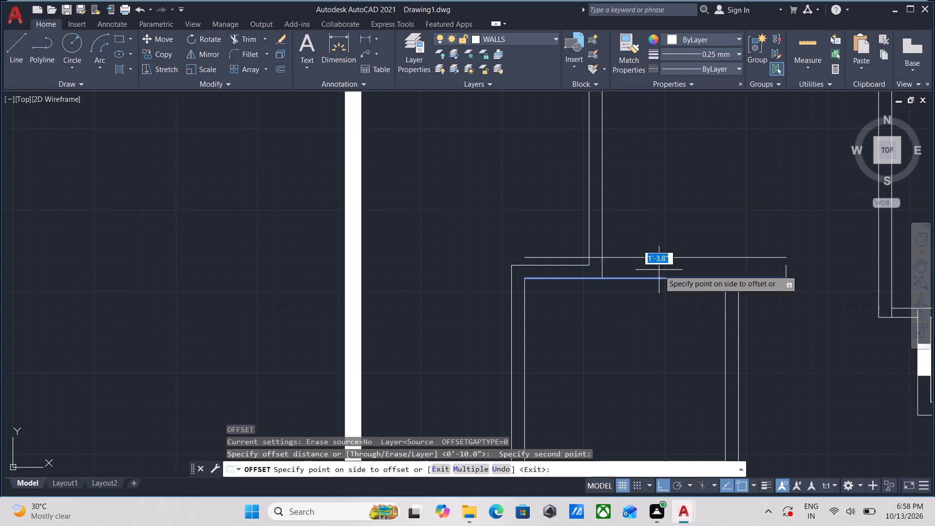
pyautogui.write('10')
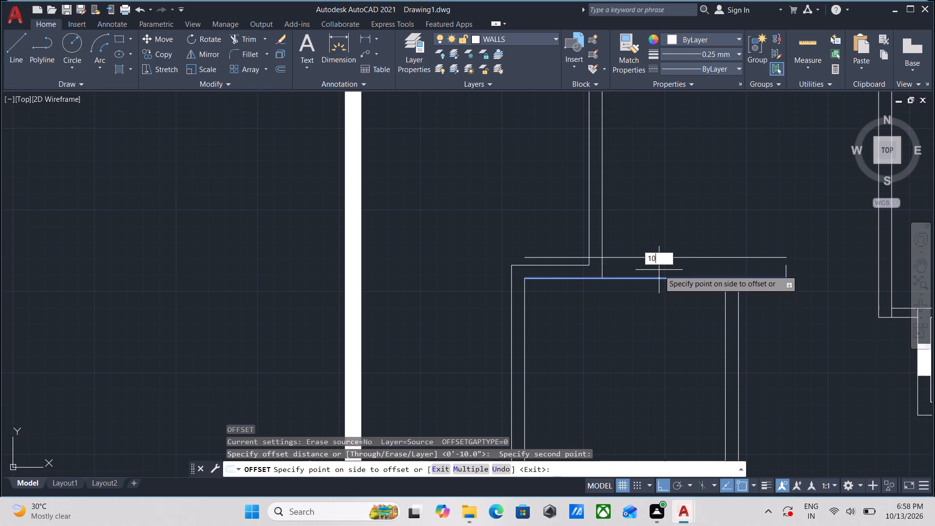
pyautogui.press('Return')
pyautogui.scroll(1, 644, 274)
pyautogui.press('Escape')
# Trim the lines crossing inside the junction where the vertical west wall meets the horizontal wall above the west room.
pyautogui.scroll(1, 584, 277)
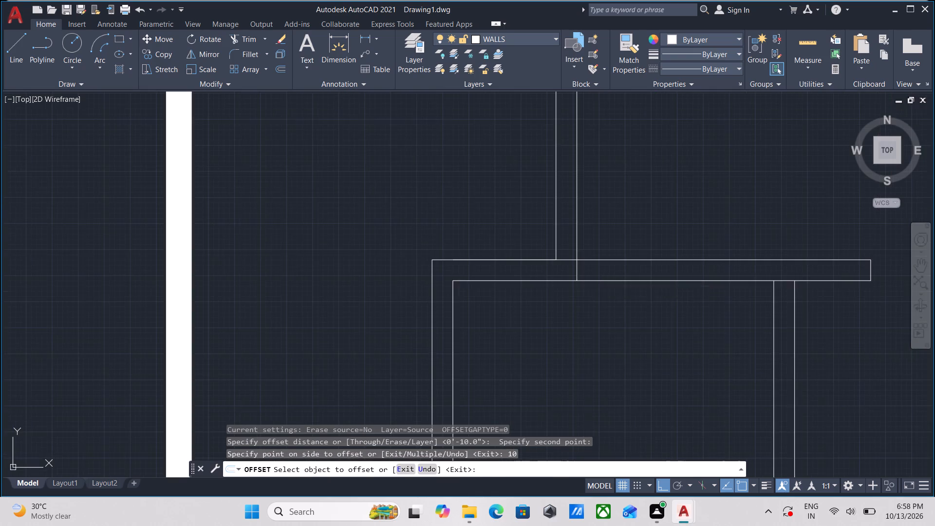
pyautogui.scroll(1, 585, 277)
pyautogui.write('TR')
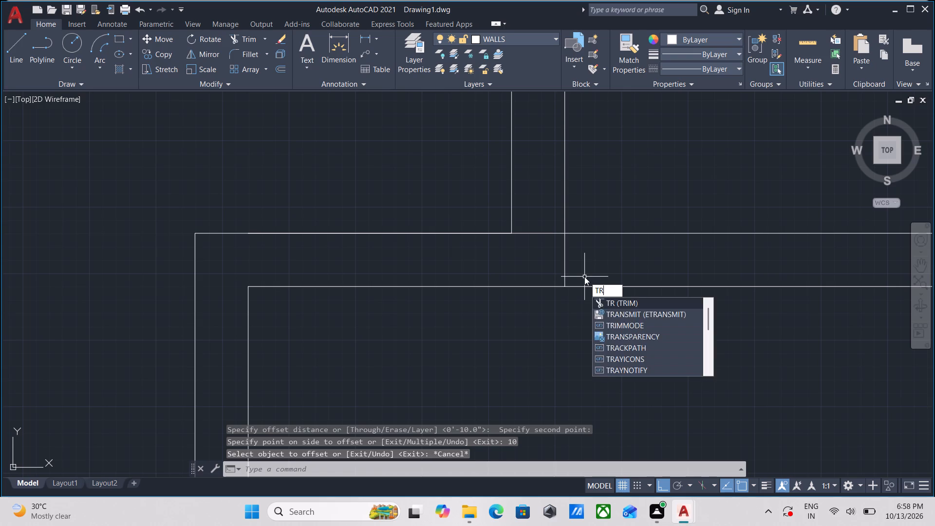
pyautogui.press('Return')
pyautogui.click(536, 199)
pyautogui.click(530, 268)
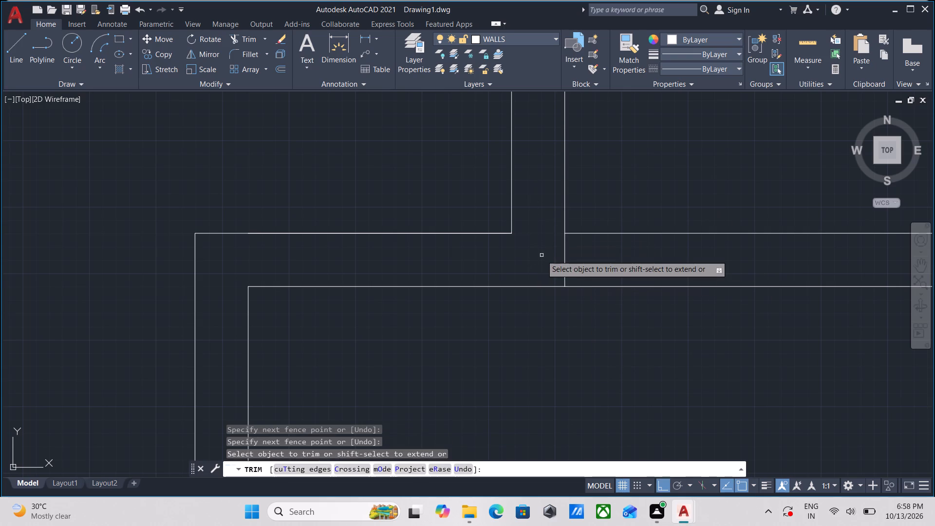
pyautogui.click(542, 255)
pyautogui.click(582, 252)
pyautogui.scroll(-3, 583, 252)
pyautogui.press('Escape')
# Trim the horizontal wall's lower line between the two lines of the west room's east wall.
pyautogui.scroll(-1, 625, 269)
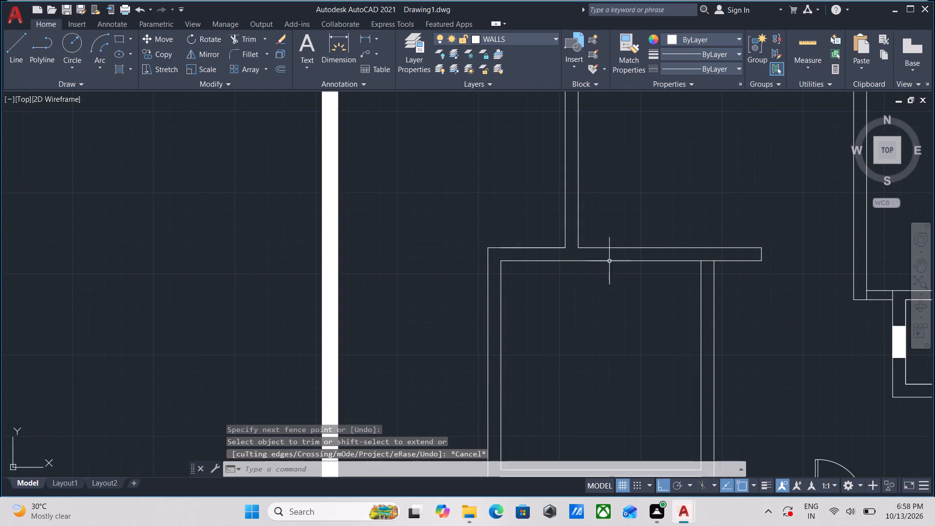
pyautogui.scroll(-1, 622, 268)
pyautogui.scroll(2, 670, 288)
pyautogui.moveTo(676, 284); pyautogui.dragTo(691, 312, button='middle')
pyautogui.scroll(1, 676, 284)
pyautogui.write('TR')
pyautogui.press('Return')
pyautogui.scroll(1, 664, 267)
pyautogui.click(662, 251)
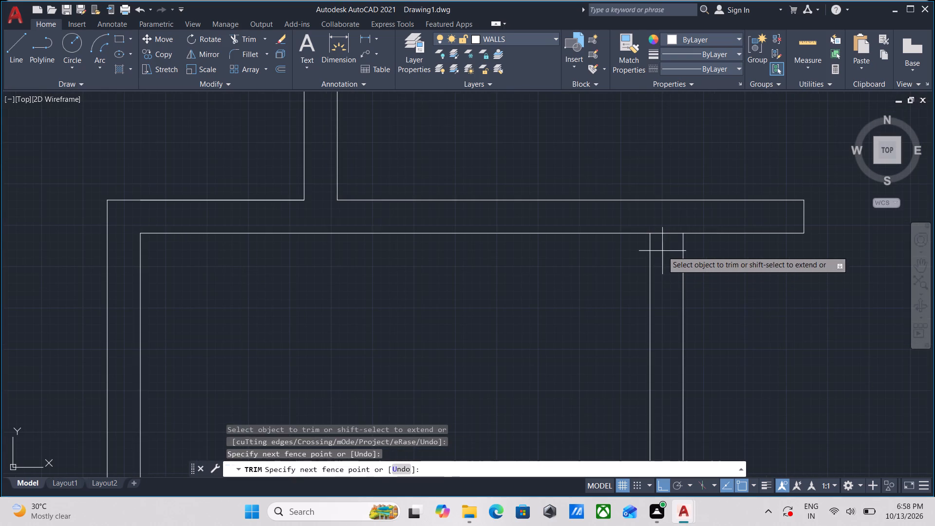
pyautogui.click(665, 223)
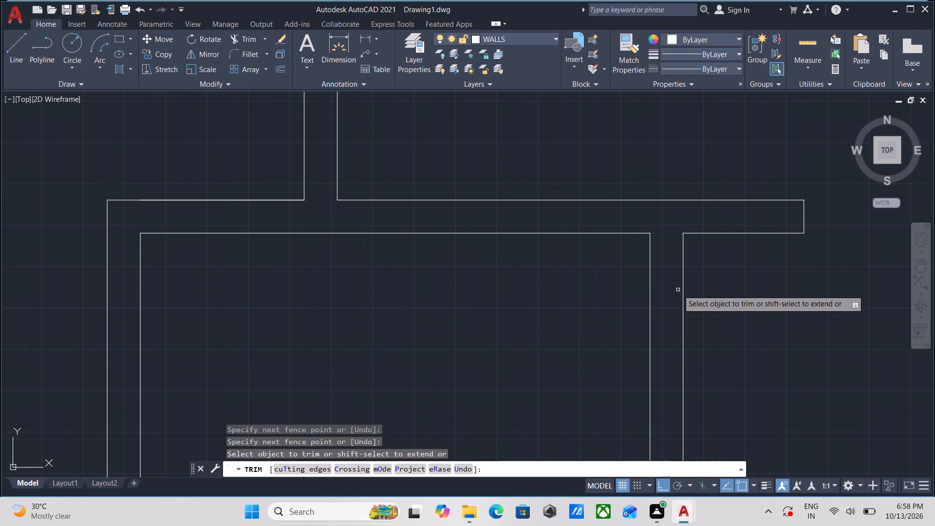
pyautogui.scroll(-4, 678, 290)
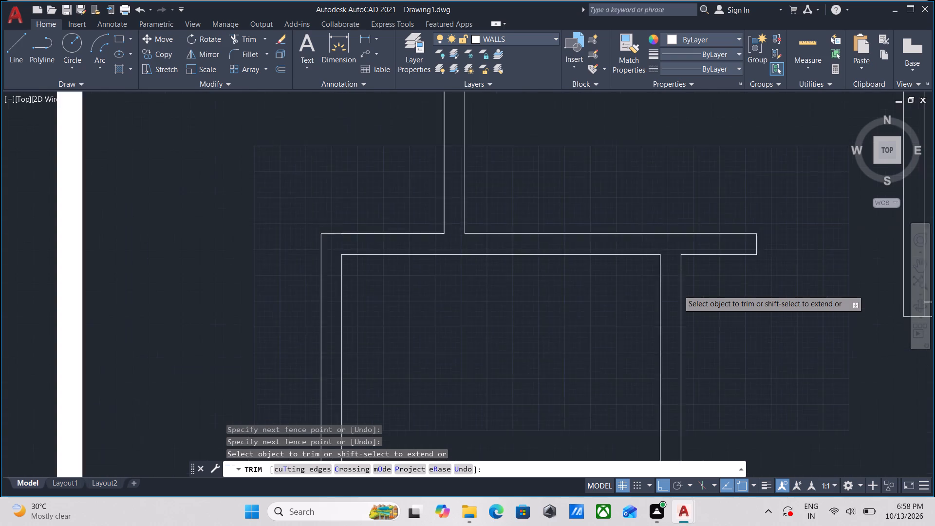
pyautogui.scroll(-1, 723, 310)
pyautogui.moveTo(722, 304); pyautogui.dragTo(732, 131, button='middle')
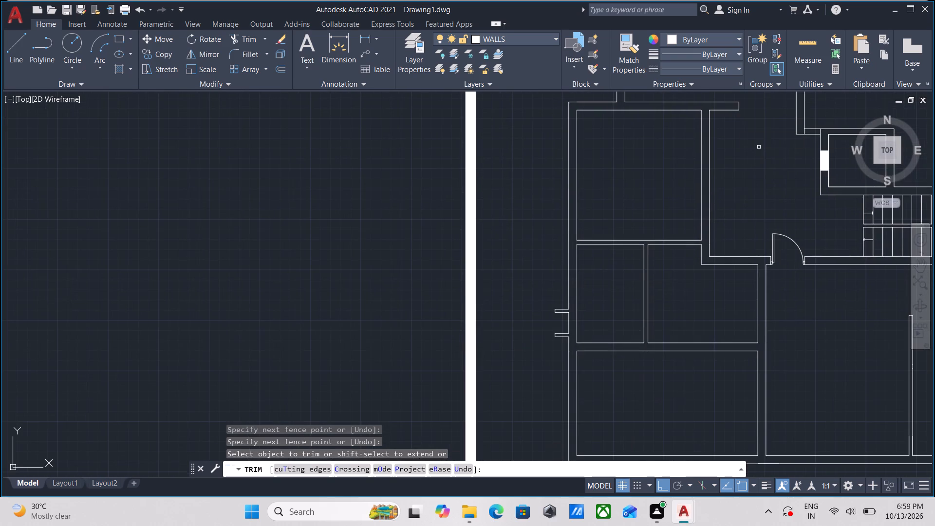
pyautogui.press('Escape')
# Trim the upper line of the horizontal wall below the two northeast rooms between the lines of their dividing partition.
pyautogui.scroll(1, 808, 246)
pyautogui.scroll(-2, 803, 243)
pyautogui.moveTo(794, 239); pyautogui.dragTo(672, 264, button='middle')
pyautogui.scroll(1, 670, 264)
pyautogui.scroll(-1, 683, 242)
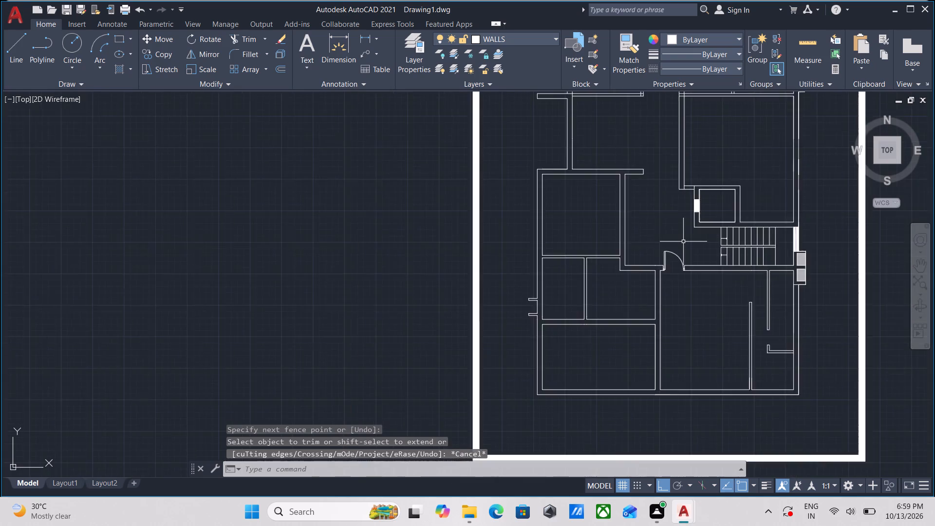
pyautogui.scroll(1, 683, 242)
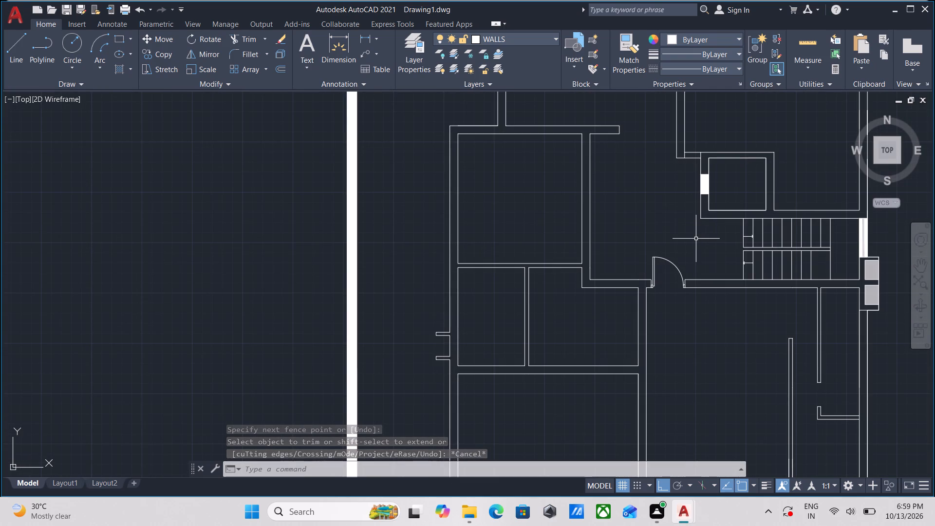
pyautogui.scroll(-1, 768, 152)
pyautogui.moveTo(768, 151); pyautogui.dragTo(707, 287, button='middle')
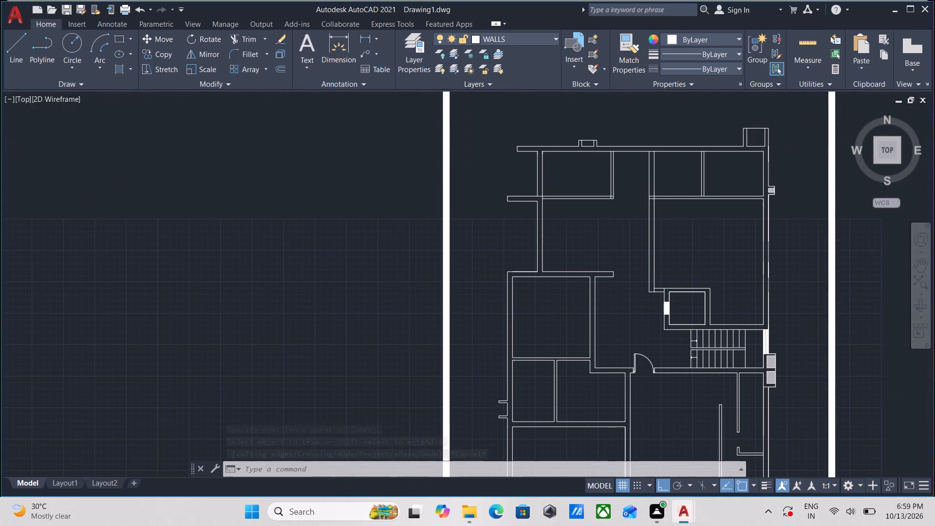
pyautogui.moveTo(718, 233); pyautogui.dragTo(696, 288, button='middle')
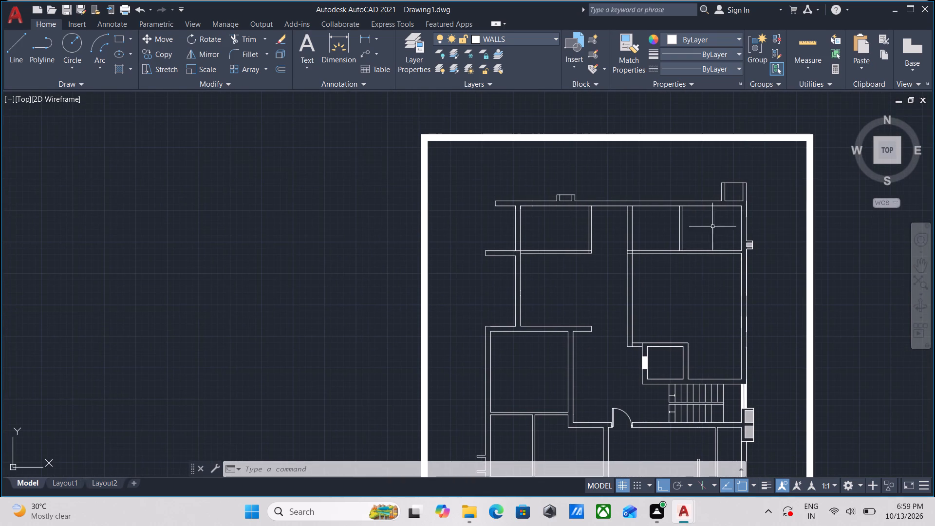
pyautogui.scroll(1, 734, 193)
pyautogui.scroll(2, 695, 246)
pyautogui.moveTo(617, 289); pyautogui.dragTo(621, 288, button='middle')
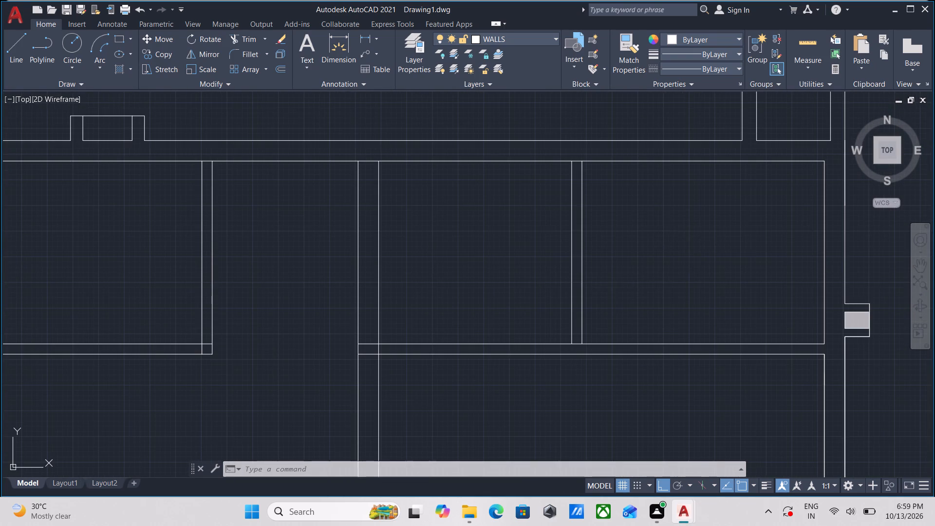
pyautogui.moveTo(621, 288); pyautogui.dragTo(676, 276, button='middle')
pyautogui.write('TR')
pyautogui.press('Return')
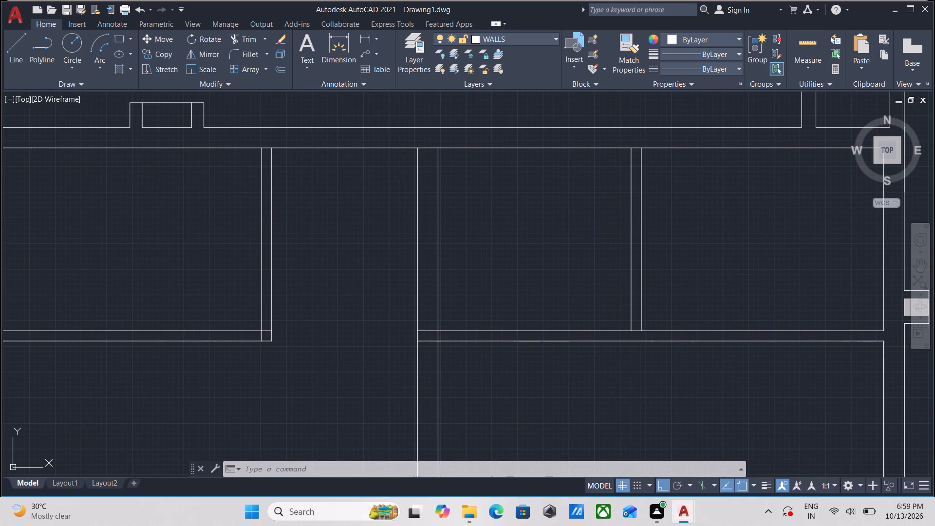
pyautogui.scroll(2, 650, 327)
pyautogui.click(621, 344)
pyautogui.click(620, 311)
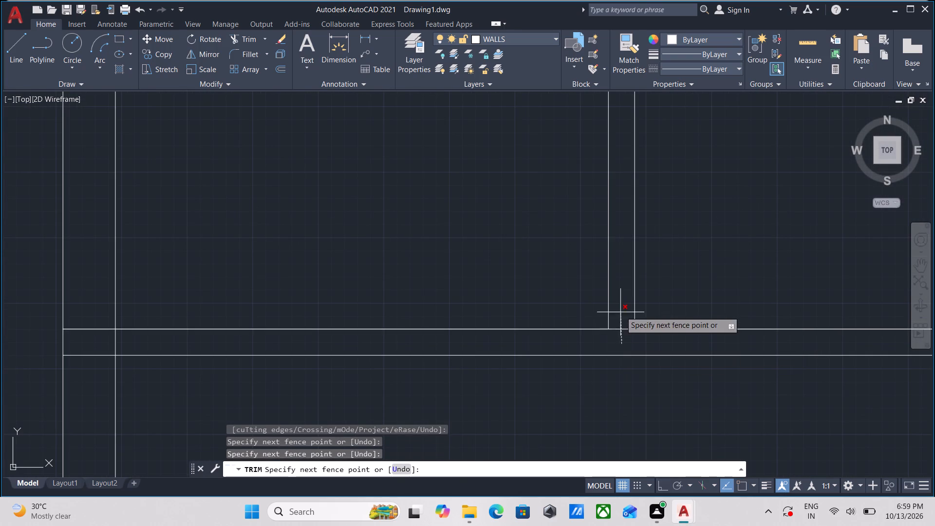
# Trim the overlapping lines where the horizontal wall below the northeast rooms meets the long vertical wall at its west end.
pyautogui.scroll(-3, 620, 311)
pyautogui.moveTo(444, 268); pyautogui.dragTo(506, 260, button='middle')
pyautogui.scroll(1, 549, 318)
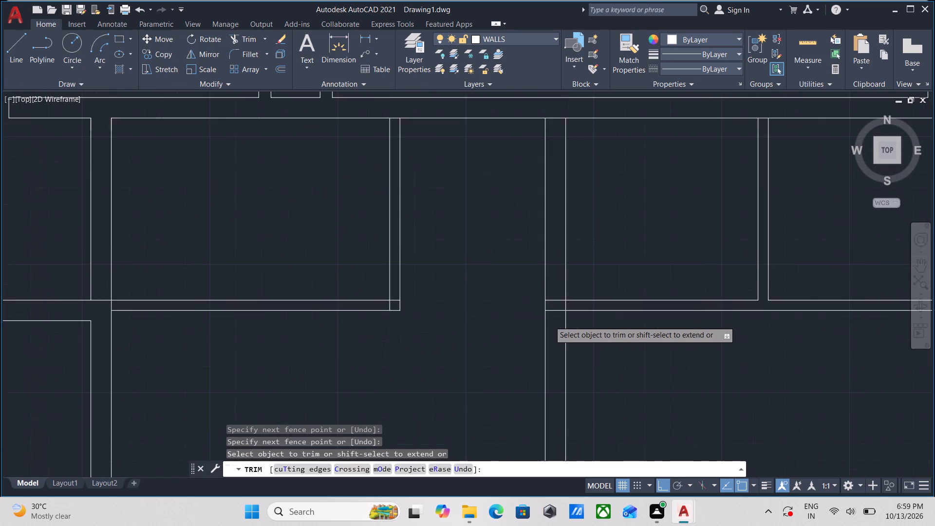
pyautogui.scroll(1, 549, 321)
pyautogui.click(547, 320)
pyautogui.click(557, 258)
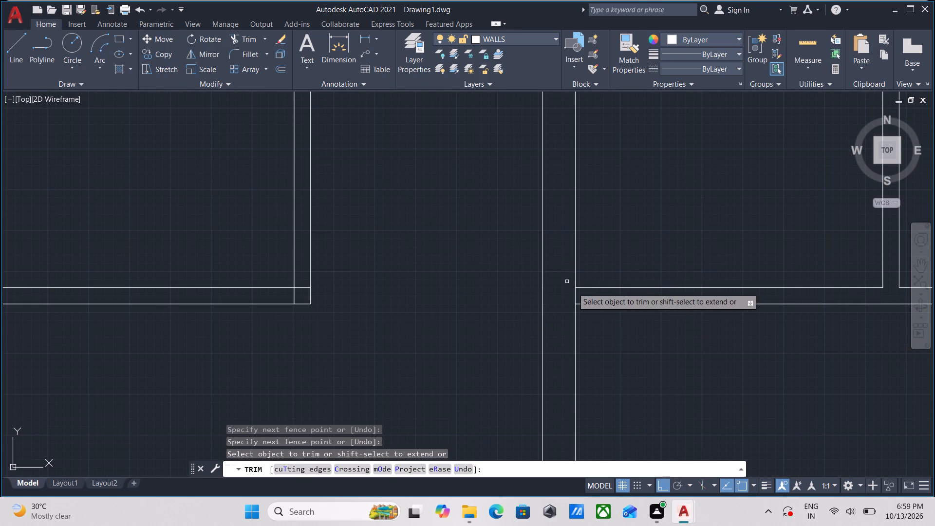
pyautogui.click(579, 295)
pyautogui.click(561, 298)
pyautogui.press('Escape')
pyautogui.scroll(-5, 564, 295)
pyautogui.moveTo(632, 239); pyautogui.dragTo(630, 242, button='middle')
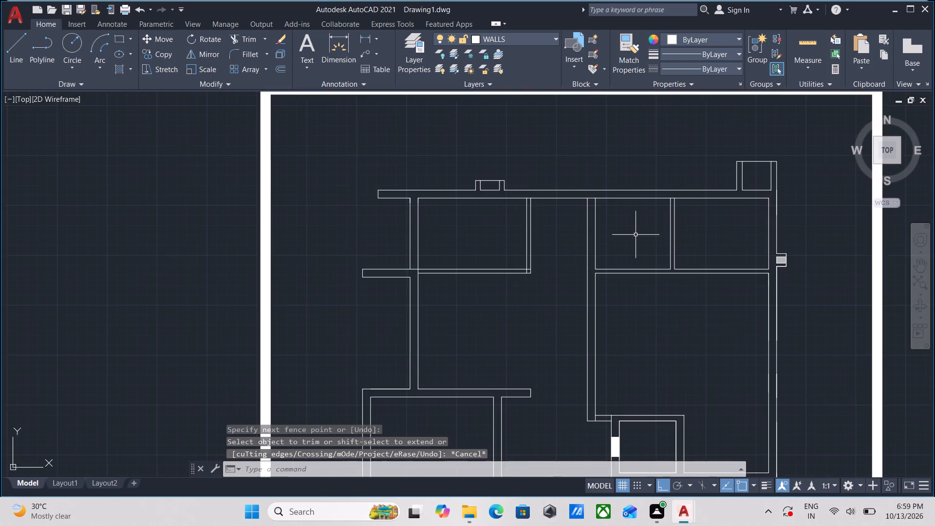
# Trim the two vertical line pieces crossing the short horizontal wall at the northwest corner of the small square room beside the stairs.
pyautogui.moveTo(630, 242); pyautogui.dragTo(607, 275, button='middle')
pyautogui.moveTo(678, 255); pyautogui.dragTo(692, 156, button='middle')
pyautogui.scroll(-1, 694, 158)
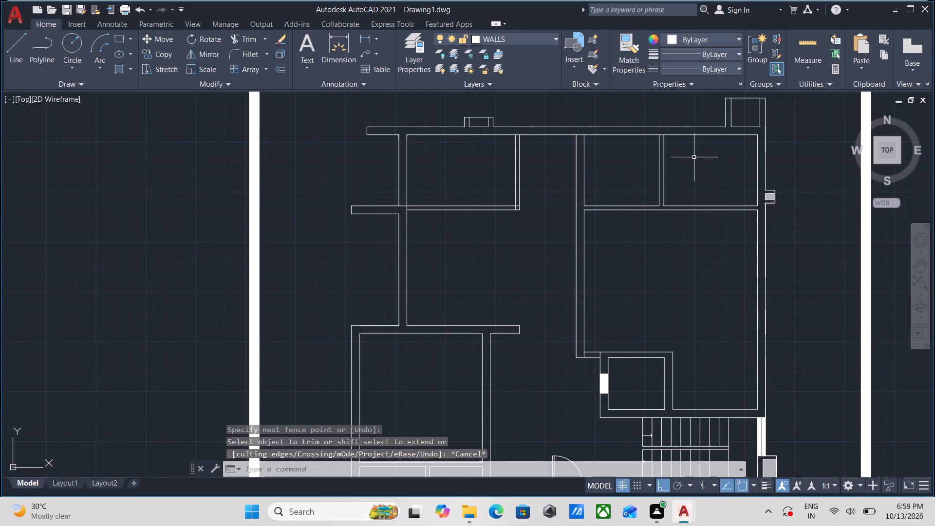
pyautogui.scroll(2, 651, 312)
pyautogui.moveTo(650, 212); pyautogui.dragTo(651, 261, button='middle')
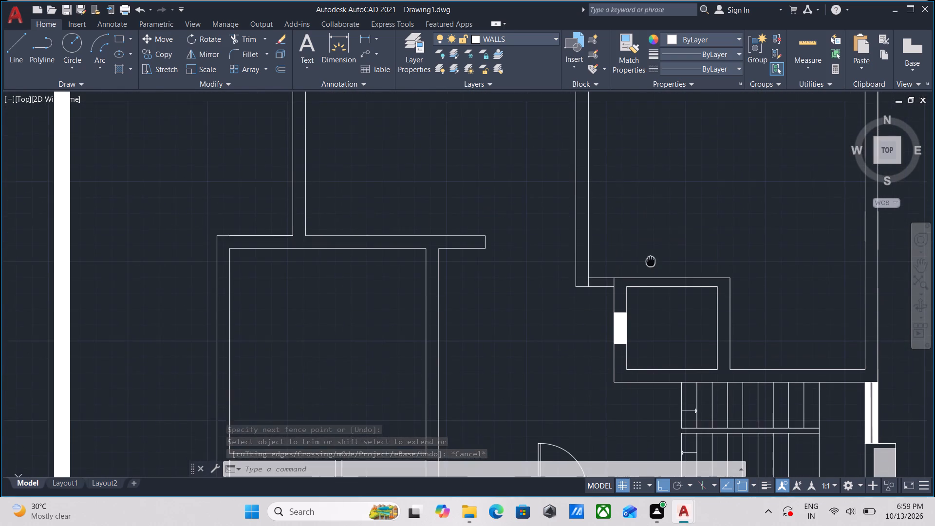
pyautogui.write('TR')
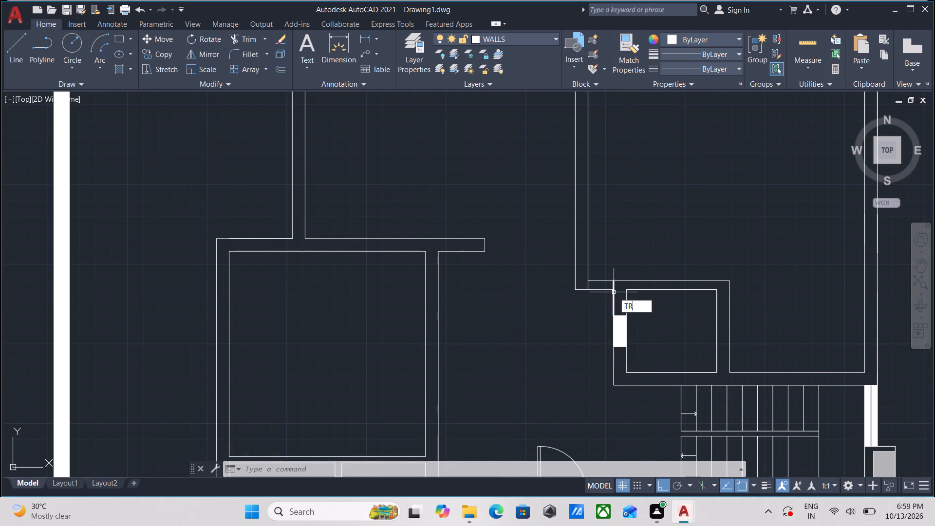
pyautogui.press('Return')
pyautogui.scroll(3, 614, 292)
pyautogui.click(627, 271)
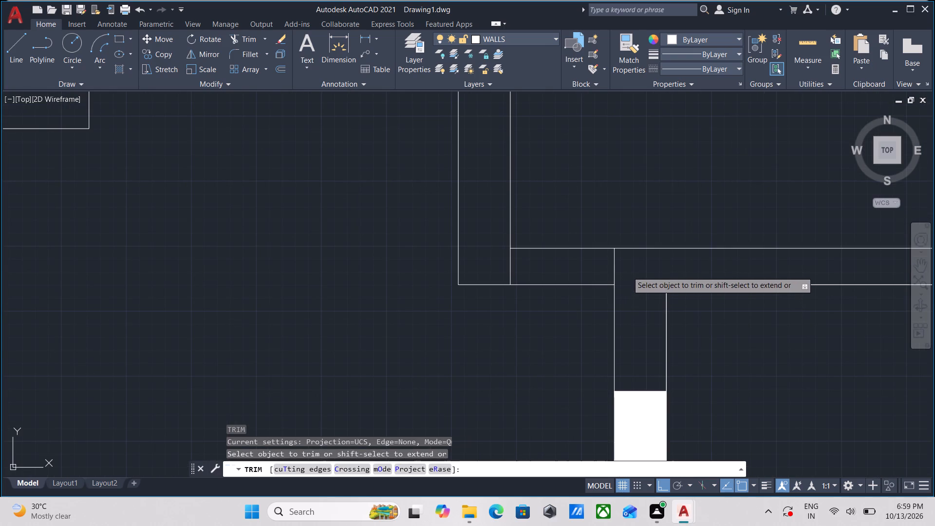
pyautogui.click(469, 260)
pyautogui.scroll(-4, 480, 259)
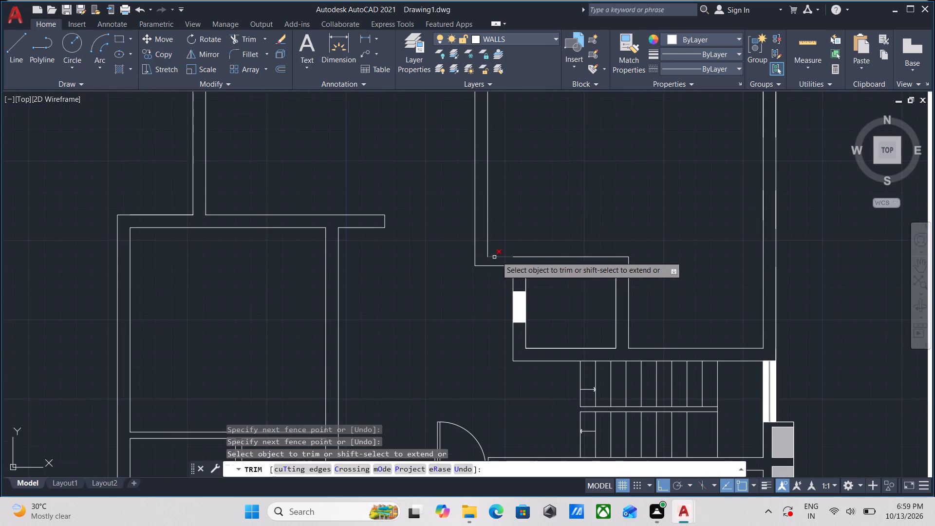
pyautogui.press('Escape')
# Trim the north wall's lower line between the two lines of the partition dividing the northeast rooms.
pyautogui.scroll(-3, 525, 215)
pyautogui.moveTo(527, 213); pyautogui.dragTo(537, 296, button='middle')
pyautogui.scroll(2, 565, 211)
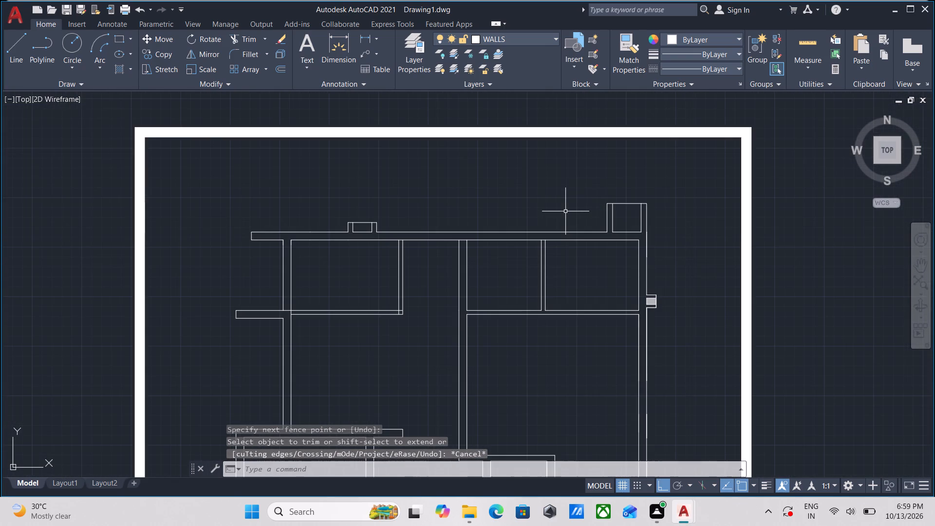
pyautogui.moveTo(565, 211); pyautogui.dragTo(583, 267, button='middle')
pyautogui.scroll(2, 583, 267)
pyautogui.moveTo(560, 314); pyautogui.dragTo(575, 304, button='middle')
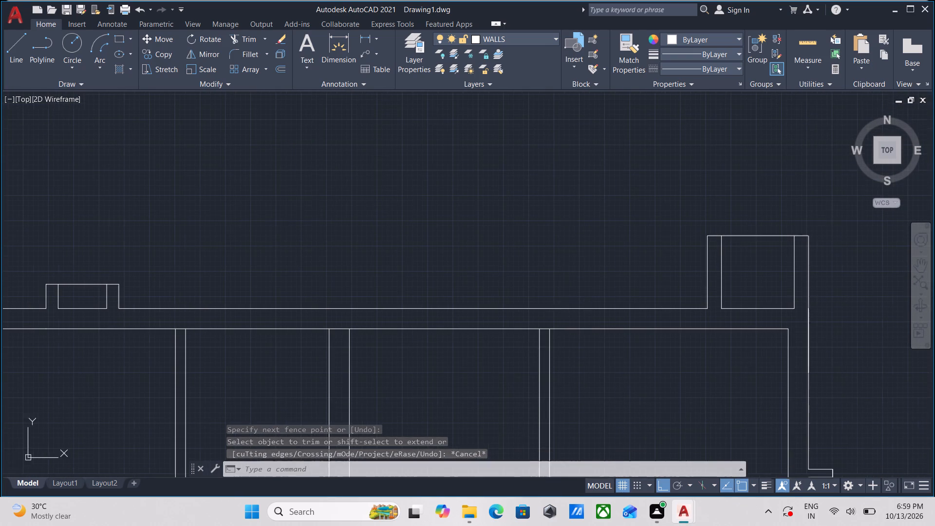
pyautogui.write('TR')
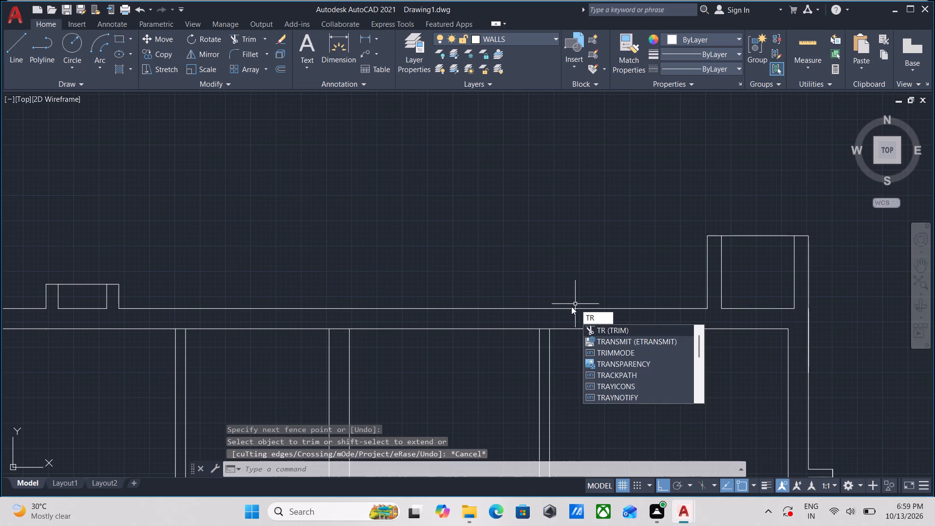
pyautogui.press('Return')
pyautogui.scroll(3, 562, 339)
pyautogui.click(524, 326)
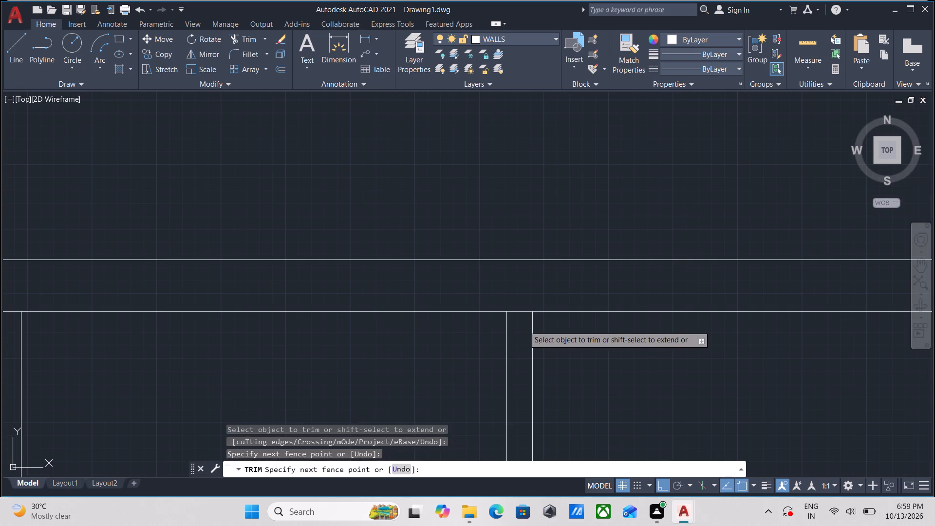
pyautogui.click(524, 291)
pyautogui.press('Escape')
# Draw a vertical line about 2'-8" long southward from the north wall's lower line in the northeast corner room.
pyautogui.scroll(-3, 524, 291)
pyautogui.scroll(-1, 568, 320)
pyautogui.moveTo(568, 320); pyautogui.dragTo(568, 309, button='middle')
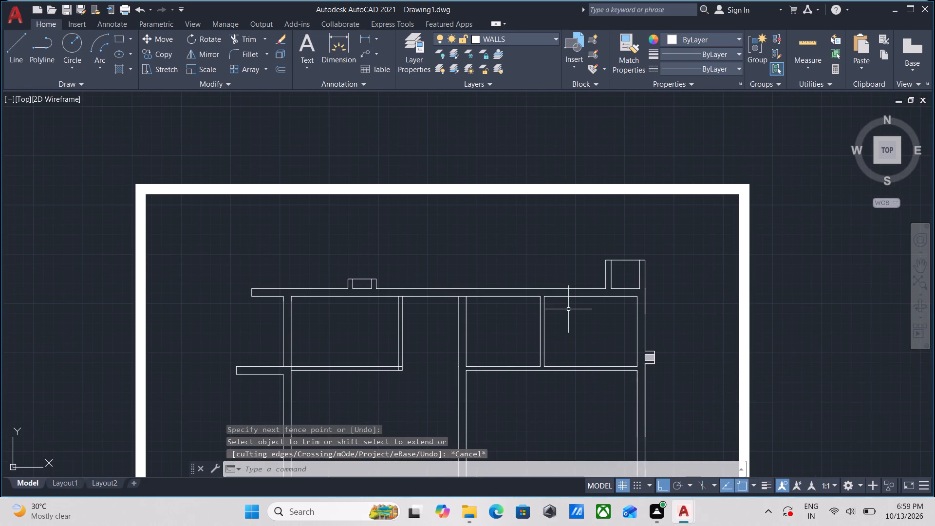
pyautogui.press('l')
pyautogui.press('Return')
pyautogui.scroll(2, 568, 309)
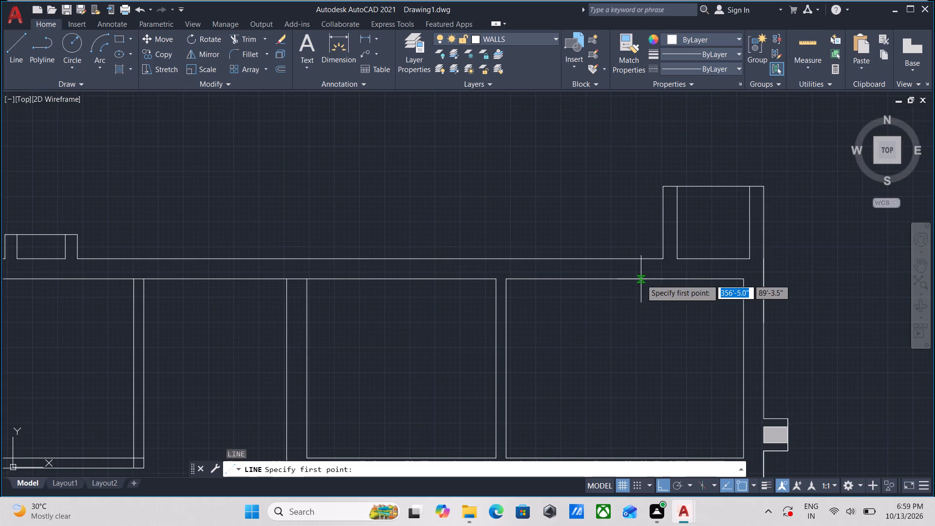
pyautogui.click(640, 279)
pyautogui.moveTo(639, 338); pyautogui.dragTo(641, 328, button='middle')
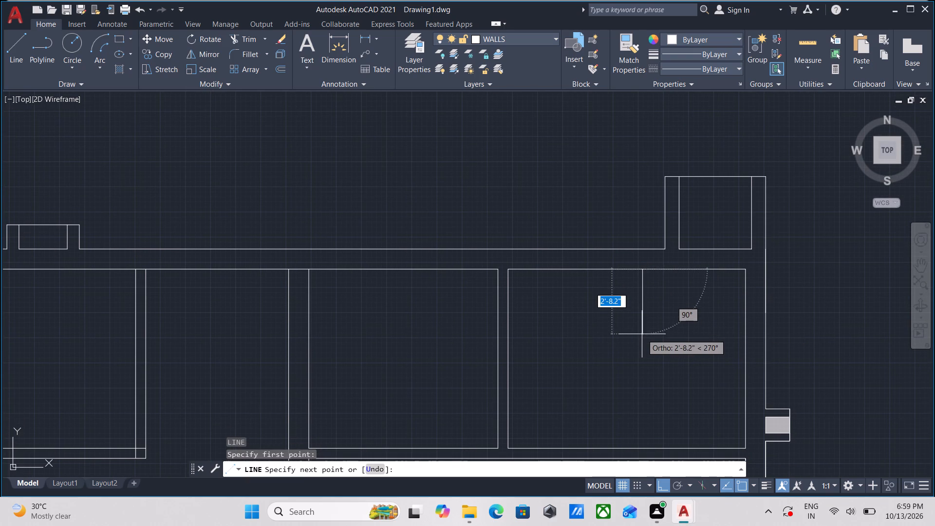
pyautogui.click(642, 334)
pyautogui.press('Escape')
# Stretch the short vertical line in the northeast corner room south to the upper line of the room's south wall.
pyautogui.click(650, 318)
pyautogui.click(621, 316)
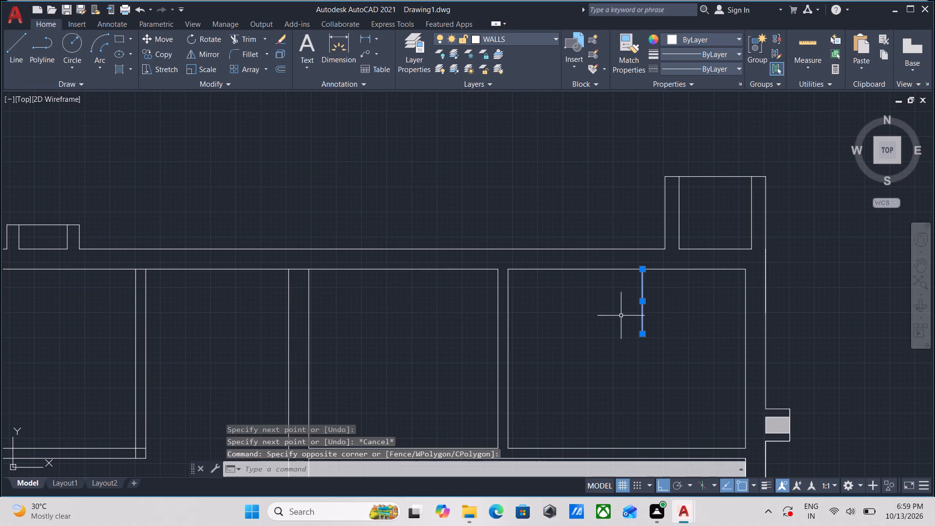
pyautogui.scroll(1, 645, 323)
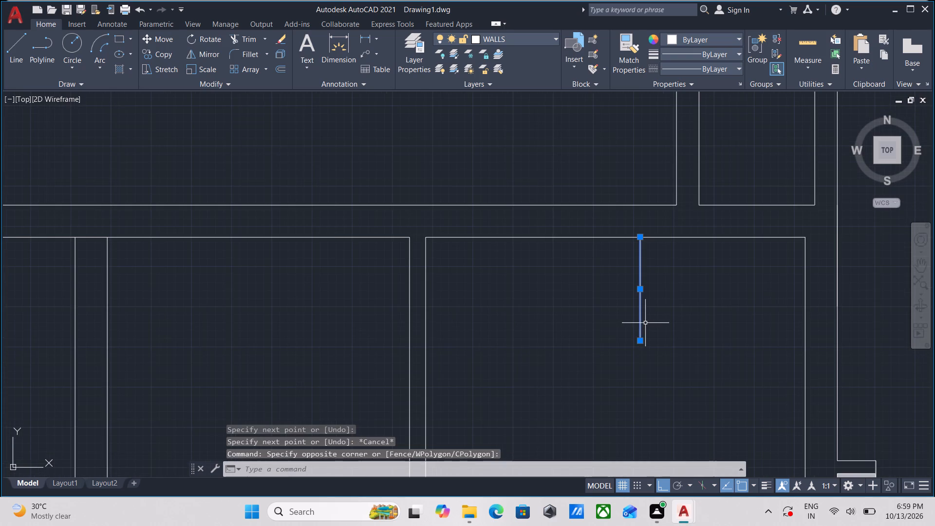
pyautogui.moveTo(645, 323); pyautogui.dragTo(700, 329, button='middle')
pyautogui.press('Escape')
pyautogui.click(727, 319)
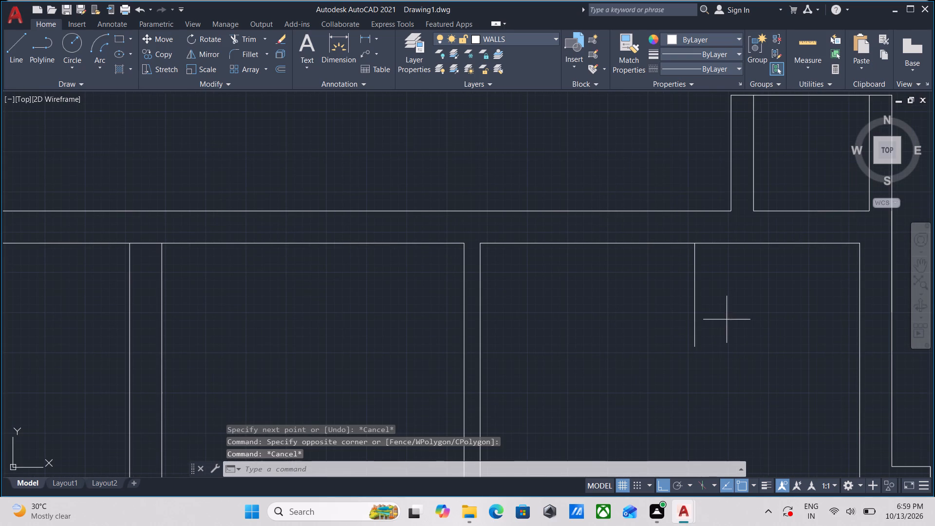
pyautogui.click(656, 306)
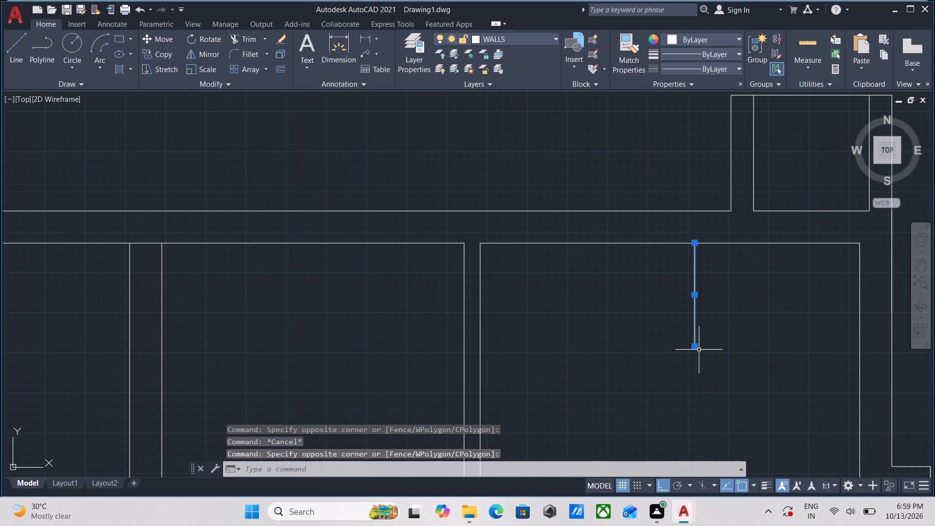
pyautogui.click(697, 348)
pyautogui.scroll(-2, 698, 397)
pyautogui.moveTo(698, 397); pyautogui.dragTo(693, 276, button='middle')
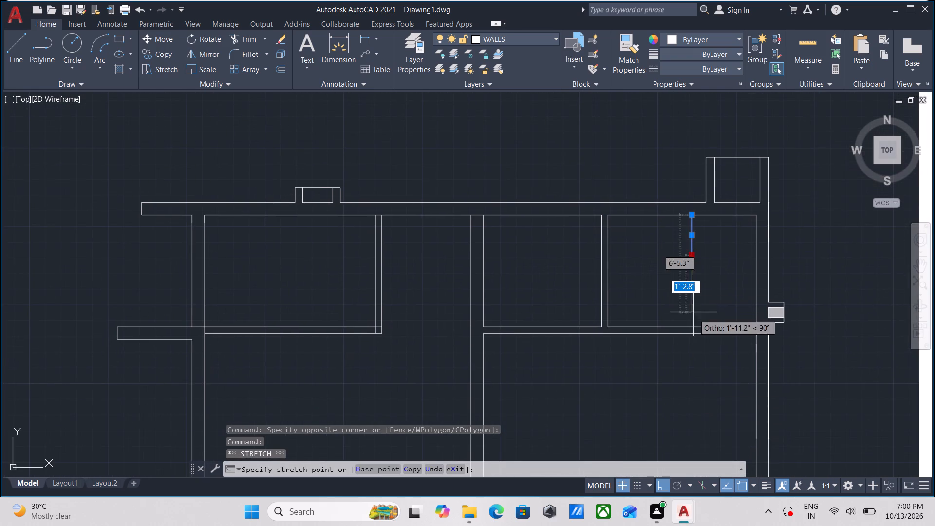
pyautogui.scroll(2, 693, 332)
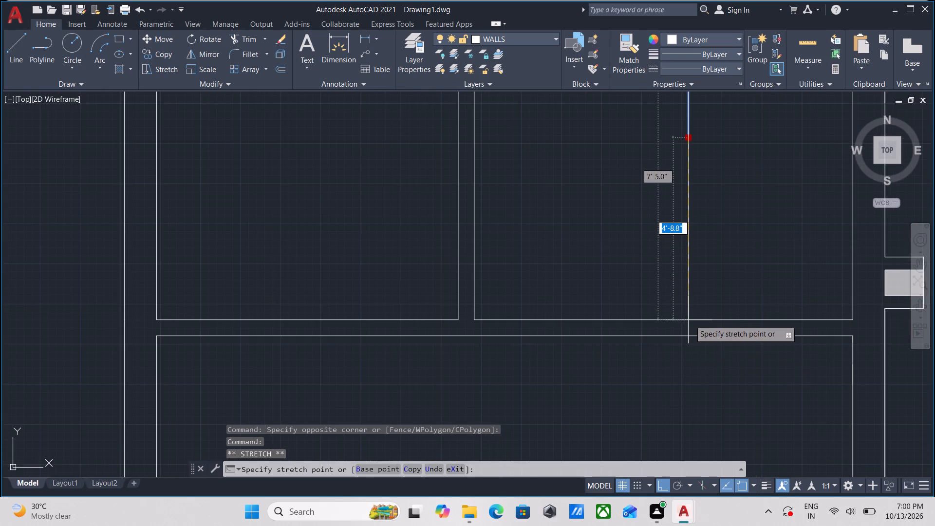
pyautogui.click(689, 320)
pyautogui.press('Escape')
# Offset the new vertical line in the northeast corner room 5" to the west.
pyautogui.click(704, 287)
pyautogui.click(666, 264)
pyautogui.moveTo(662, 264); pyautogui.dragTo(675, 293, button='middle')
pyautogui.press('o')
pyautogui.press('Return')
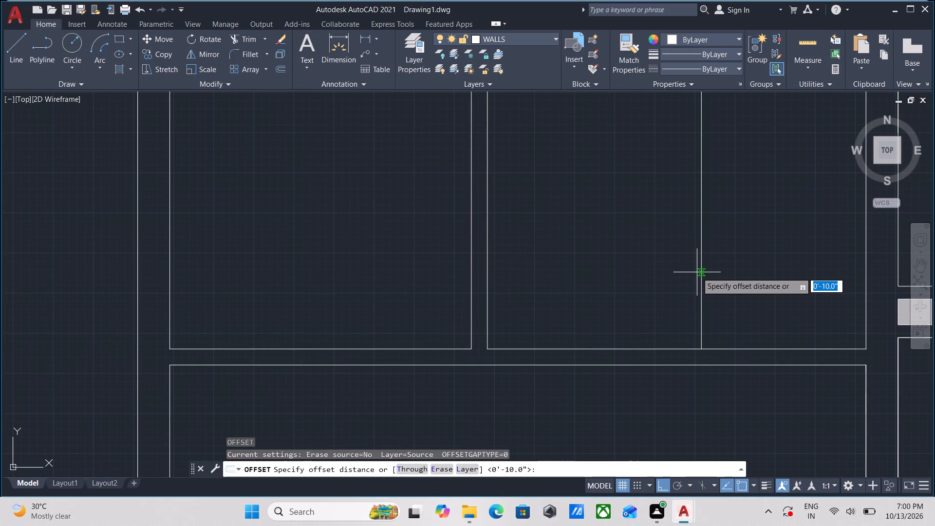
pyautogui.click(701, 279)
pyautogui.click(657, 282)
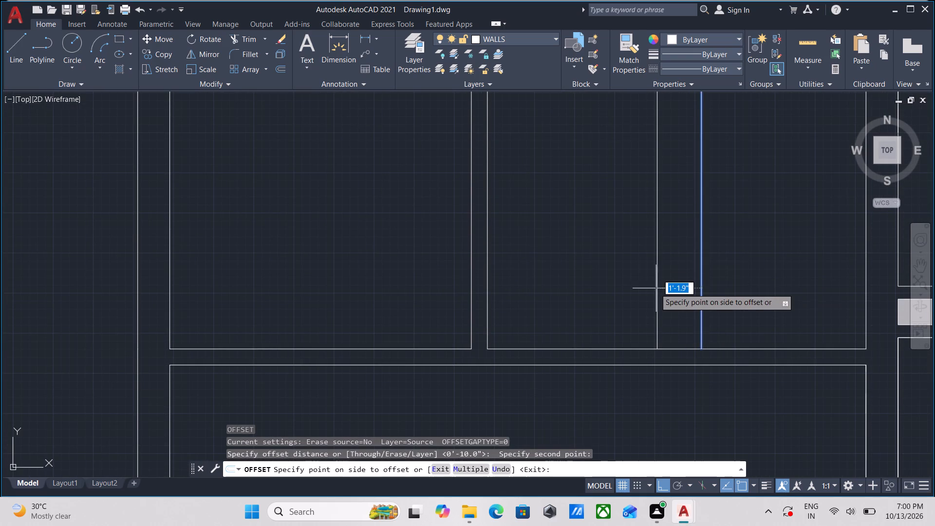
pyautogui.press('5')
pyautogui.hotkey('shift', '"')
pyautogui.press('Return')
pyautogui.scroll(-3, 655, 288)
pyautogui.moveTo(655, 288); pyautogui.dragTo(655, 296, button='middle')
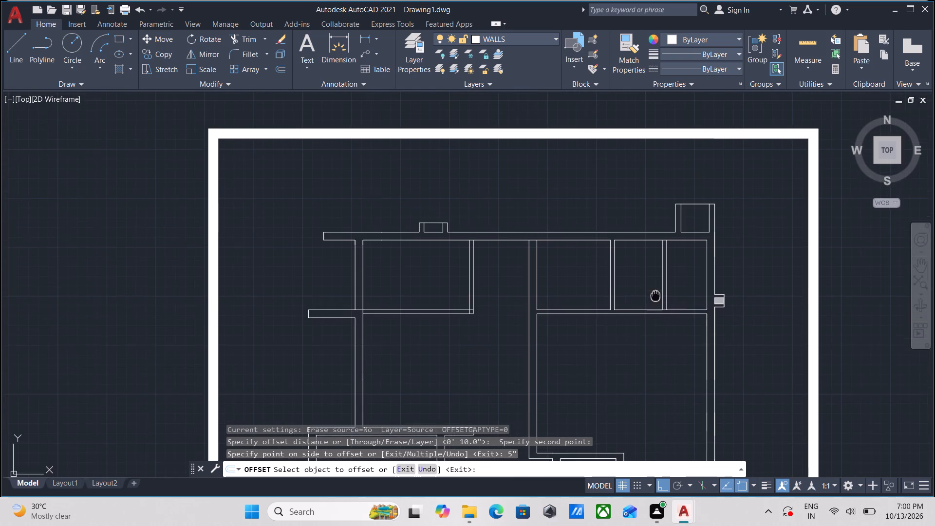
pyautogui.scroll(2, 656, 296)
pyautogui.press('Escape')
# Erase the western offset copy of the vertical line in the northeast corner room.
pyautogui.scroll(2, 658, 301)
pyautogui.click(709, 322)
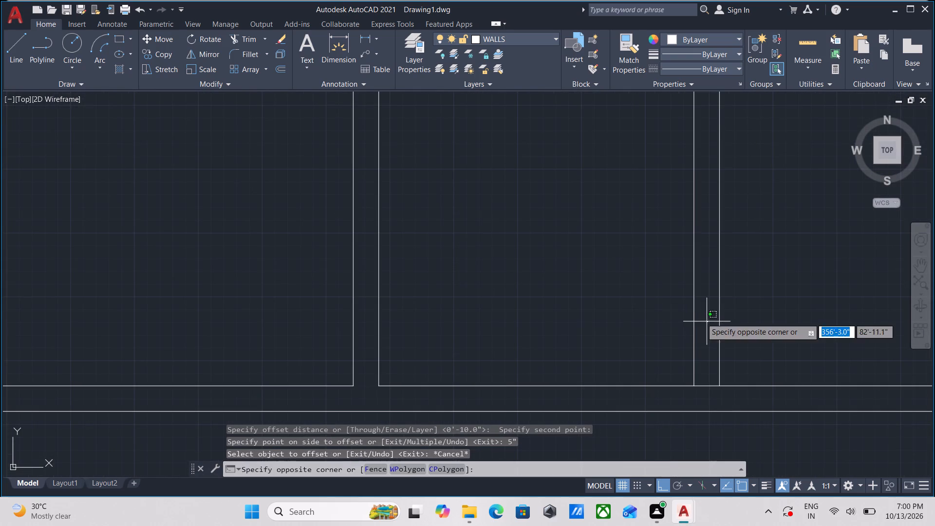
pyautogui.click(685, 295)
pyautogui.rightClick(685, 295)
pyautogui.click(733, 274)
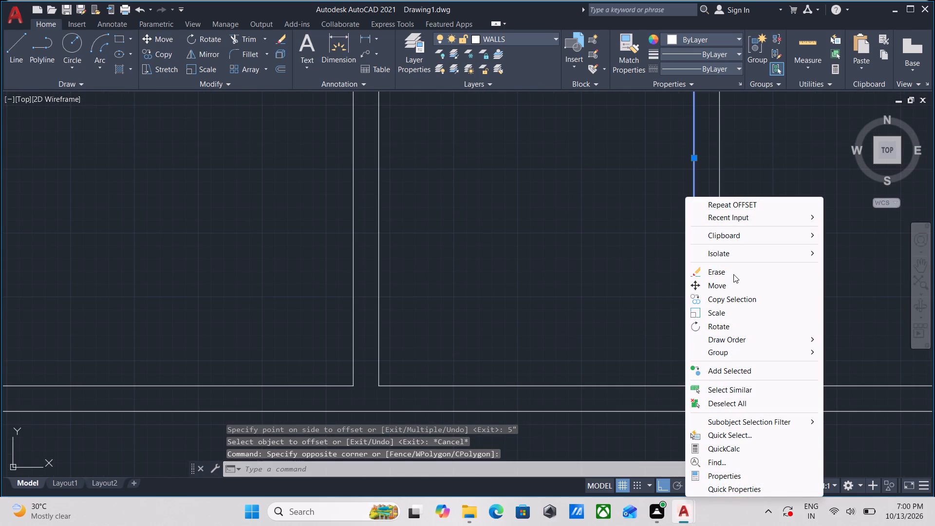
# Offset the vertical line in the northeast corner room 4.5" to the west to form a partition.
pyautogui.click(733, 268)
pyautogui.click(688, 270)
pyautogui.press('o')
pyautogui.press('Return')
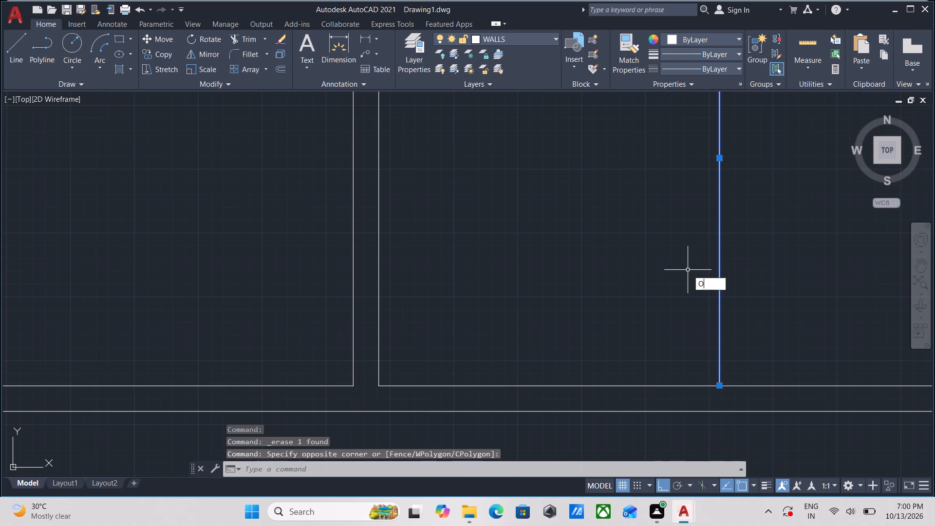
pyautogui.click(716, 258)
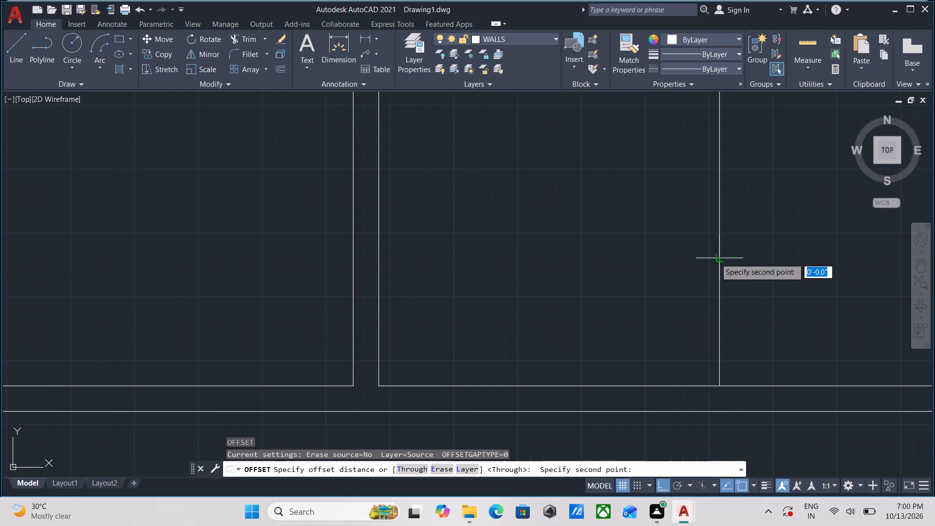
pyautogui.click(691, 261)
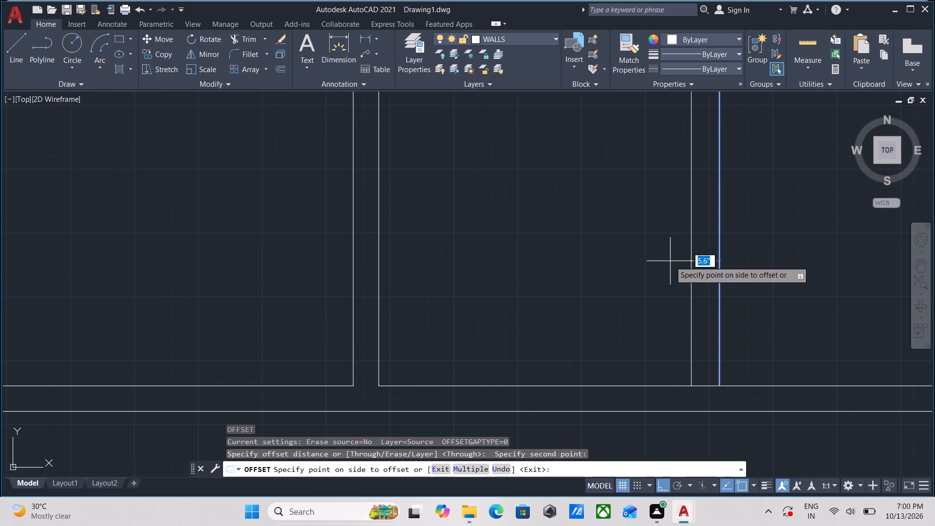
pyautogui.press('7')
pyautogui.press('BackSpace')
pyautogui.write('4.5')
pyautogui.press('Return')
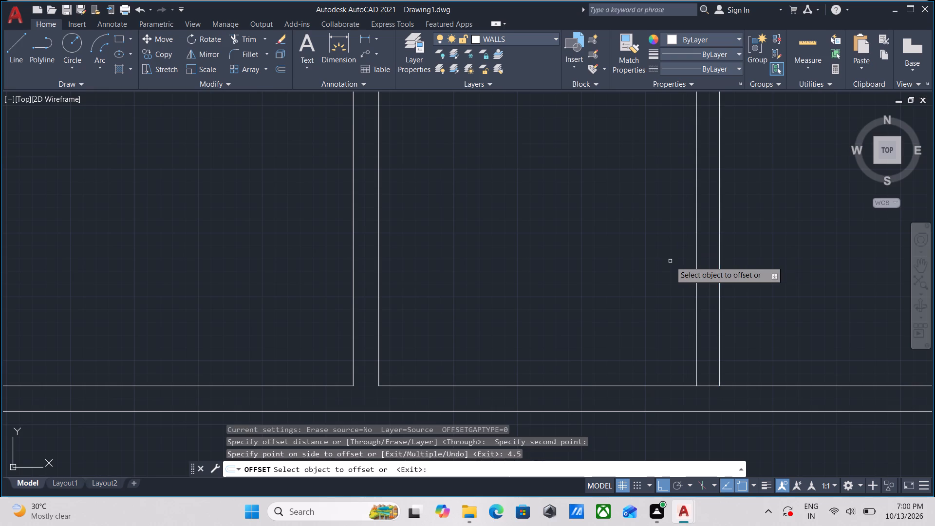
pyautogui.scroll(-4, 694, 277)
pyautogui.moveTo(729, 262); pyautogui.dragTo(728, 267, button='middle')
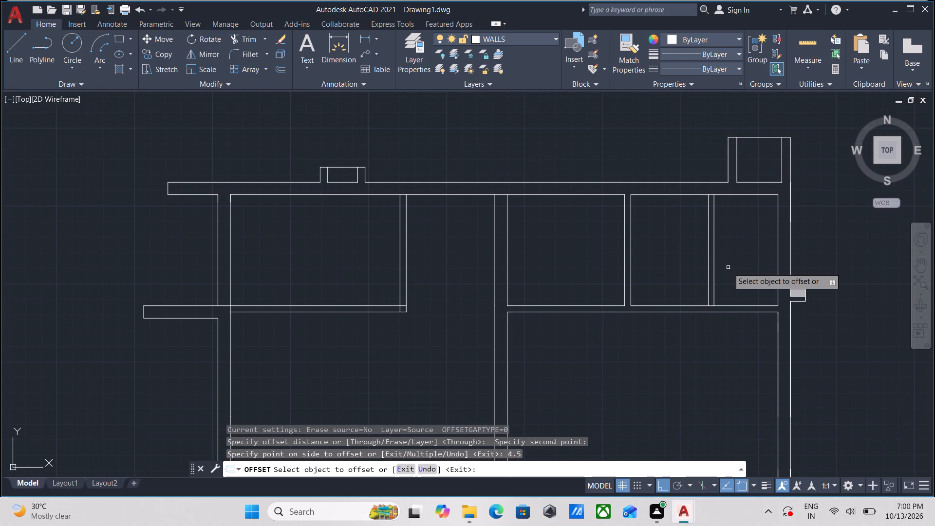
pyautogui.middleClick(731, 269)
pyautogui.moveTo(729, 246); pyautogui.dragTo(742, 289, button='middle')
pyautogui.scroll(2, 708, 252)
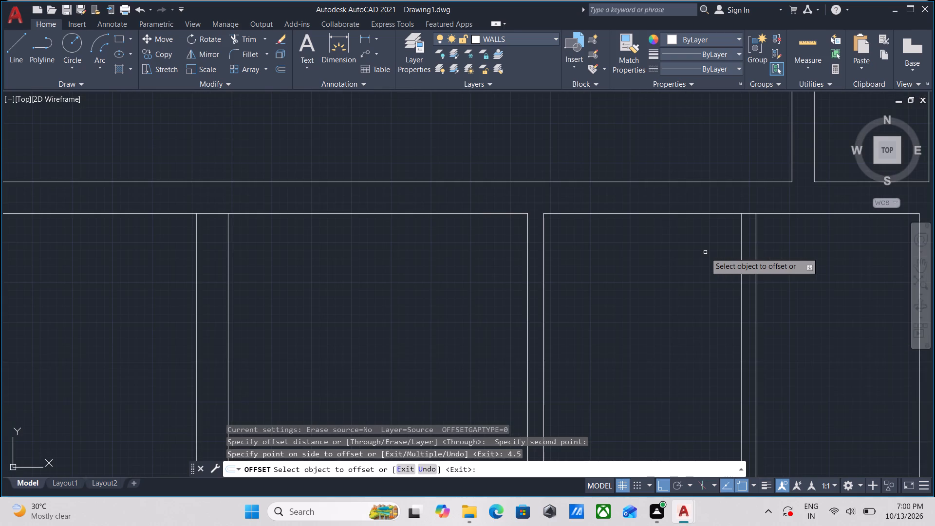
pyautogui.press('Escape')
# Trim the south wall's upper line between the two lines of the new 4.5" partition.
pyautogui.moveTo(709, 268); pyautogui.dragTo(715, 210, button='middle')
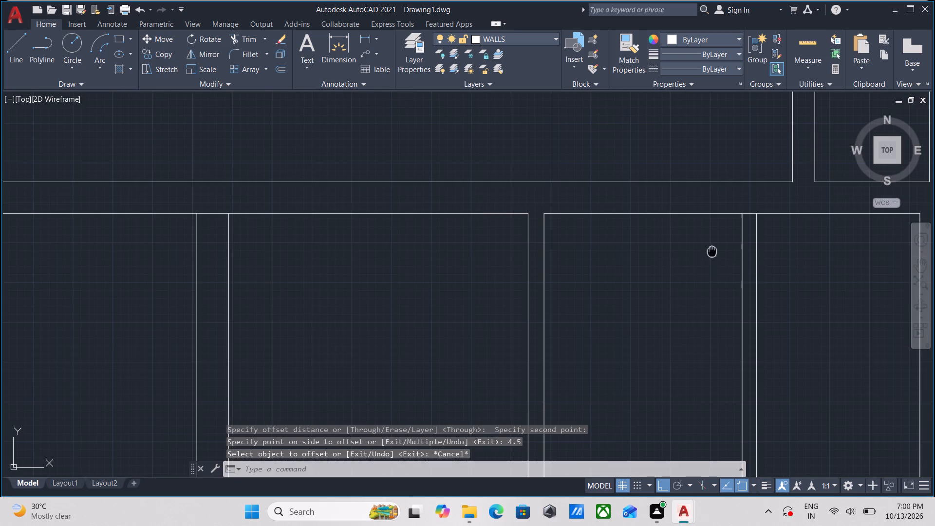
pyautogui.moveTo(715, 210); pyautogui.dragTo(717, 150, button='middle')
pyautogui.moveTo(709, 248); pyautogui.dragTo(695, 181, button='middle')
pyautogui.scroll(1, 742, 297)
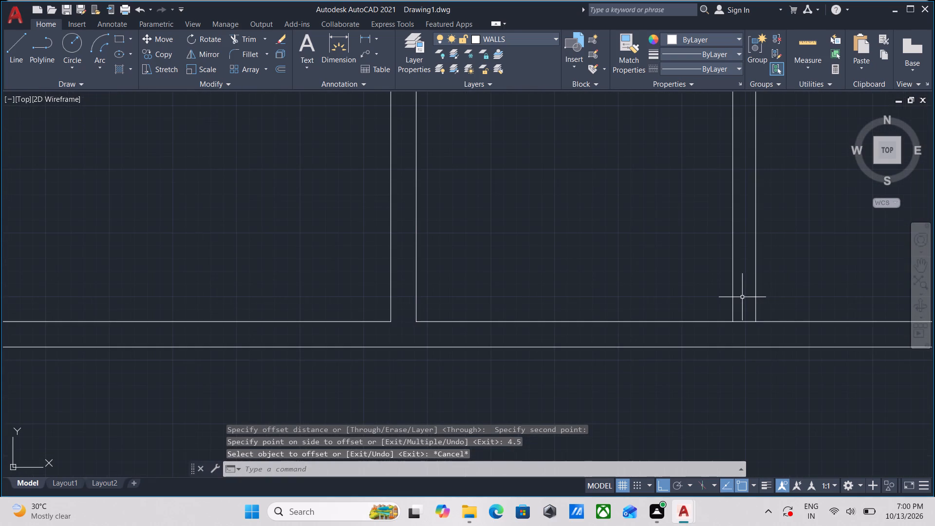
pyautogui.write('TR')
pyautogui.press('Return')
pyautogui.scroll(2, 755, 340)
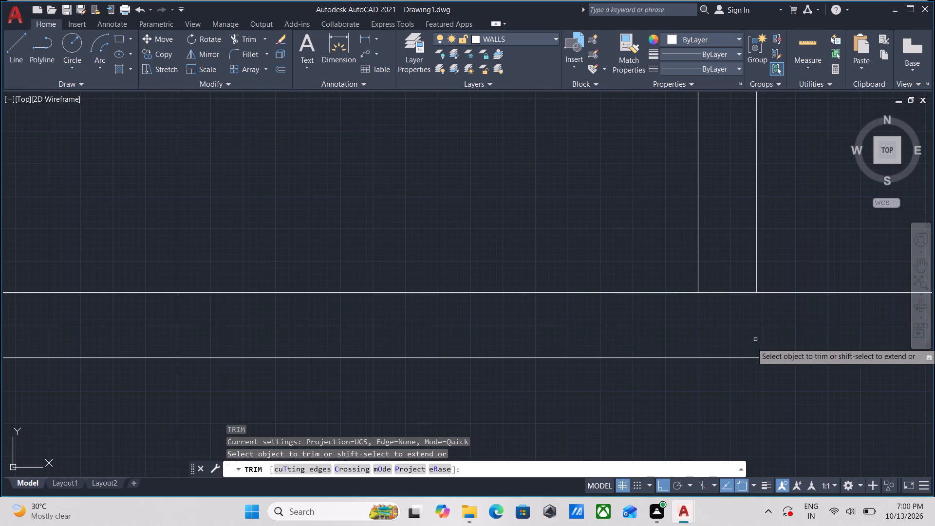
pyautogui.click(737, 313)
pyautogui.click(726, 260)
pyautogui.press('Escape')
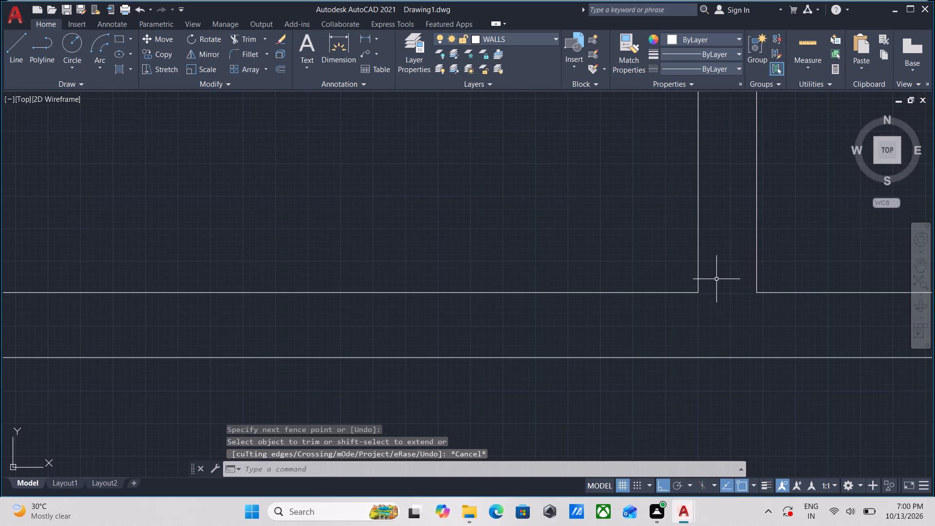
# Draw a short horizontal line across the south end of the new partition, joining its two lines.
pyautogui.press('l')
pyautogui.press('Return')
pyautogui.scroll(2, 721, 320)
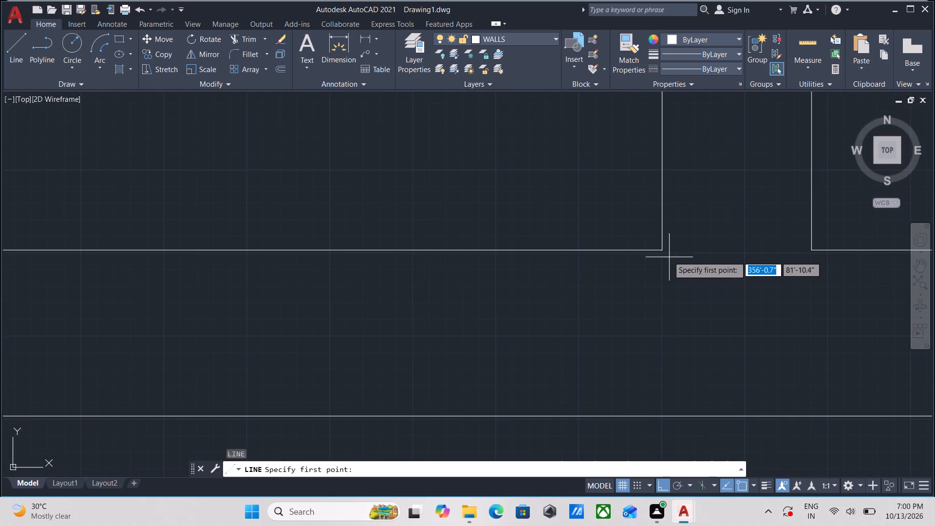
pyautogui.click(661, 250)
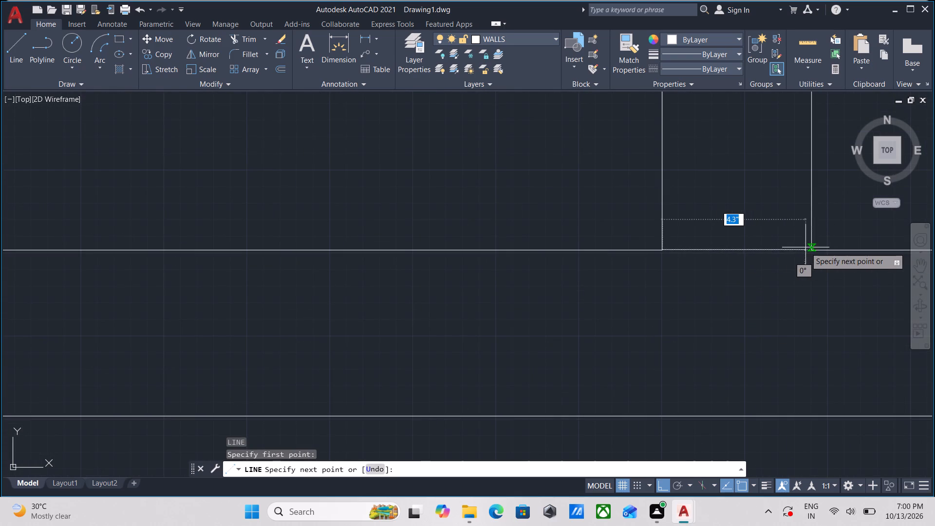
pyautogui.click(810, 248)
pyautogui.press('Escape')
# Offset the short line at the partition's south end 3'6" to the north to mark a door opening.
pyautogui.moveTo(751, 278); pyautogui.dragTo(744, 263)
pyautogui.click(720, 231)
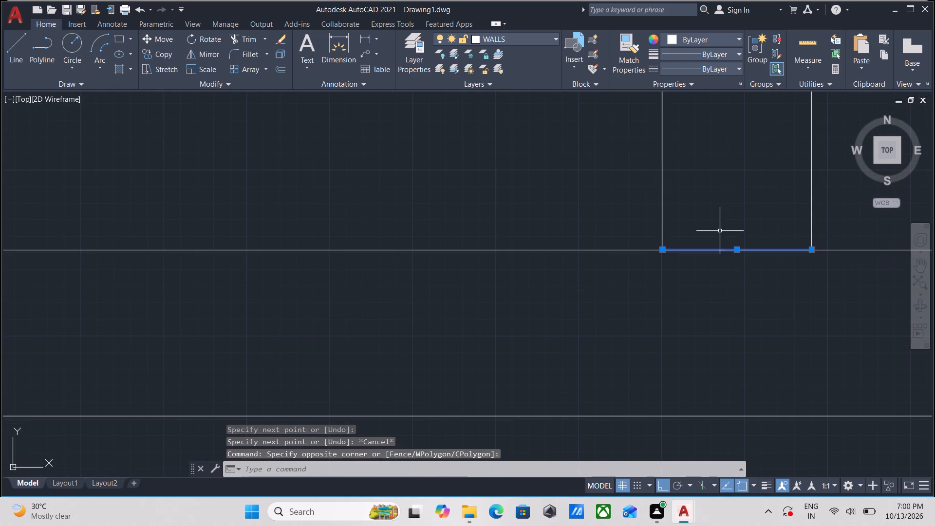
pyautogui.moveTo(717, 227); pyautogui.dragTo(733, 244, button='middle')
pyautogui.press('o')
pyautogui.press('Return')
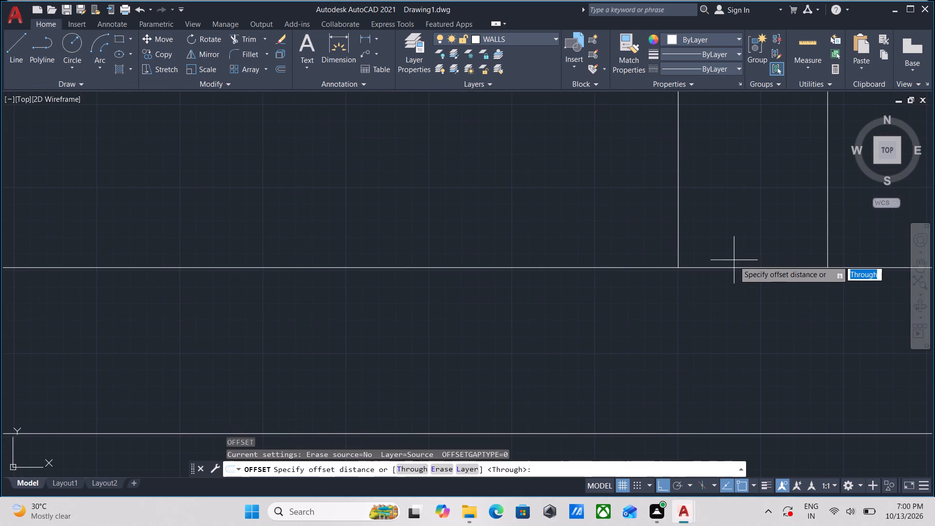
pyautogui.click(760, 267)
pyautogui.click(758, 214)
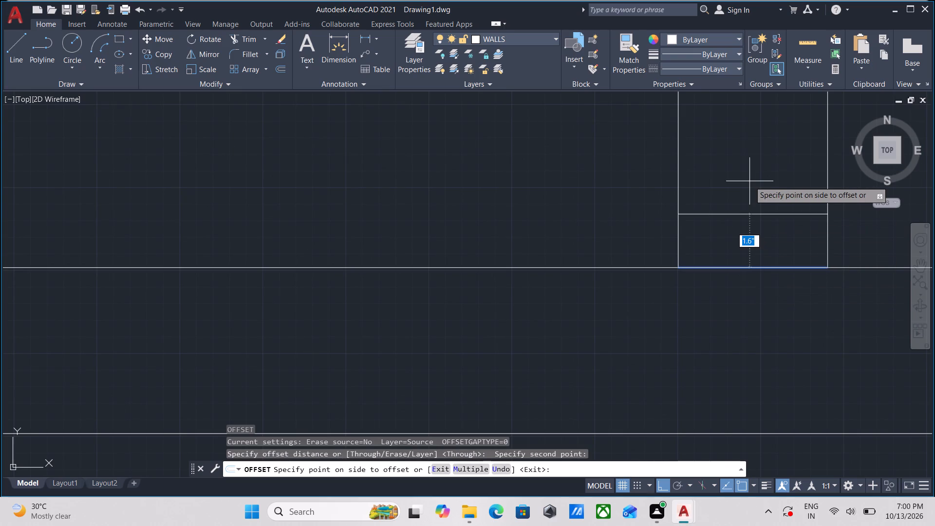
pyautogui.moveTo(749, 181); pyautogui.dragTo(803, 308, button='middle')
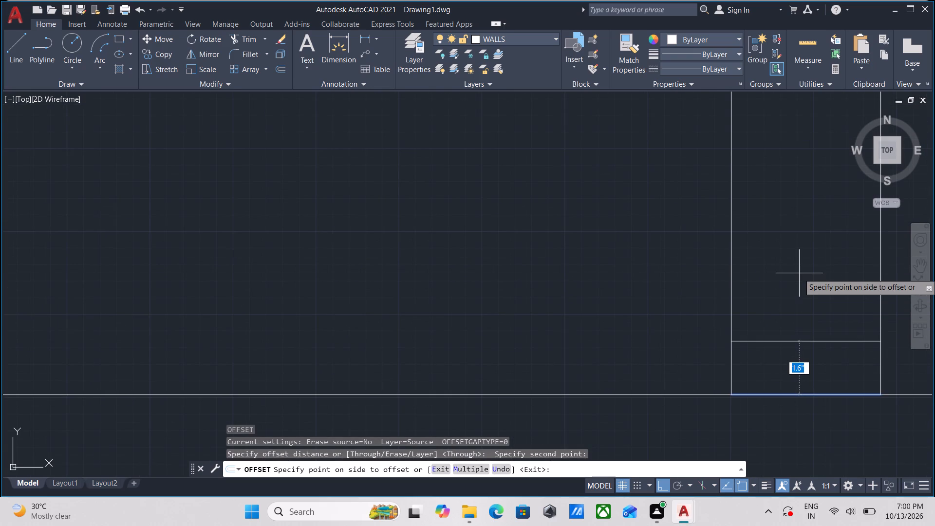
pyautogui.write("3'6")
pyautogui.press('Return')
pyautogui.scroll(-3, 799, 273)
pyautogui.moveTo(799, 274); pyautogui.dragTo(765, 359, button='middle')
pyautogui.scroll(-3, 776, 323)
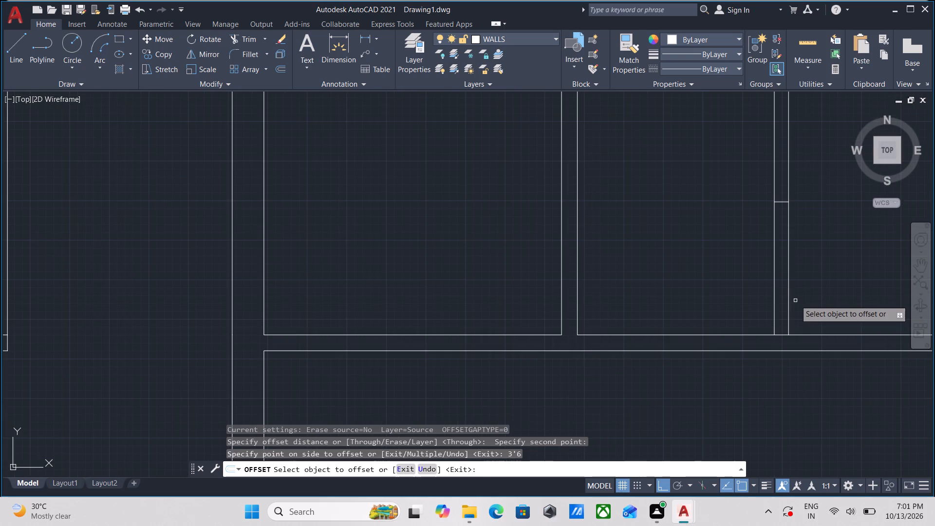
pyautogui.press('F1')
pyautogui.moveTo(802, 292); pyautogui.dragTo(802, 308, button='middle')
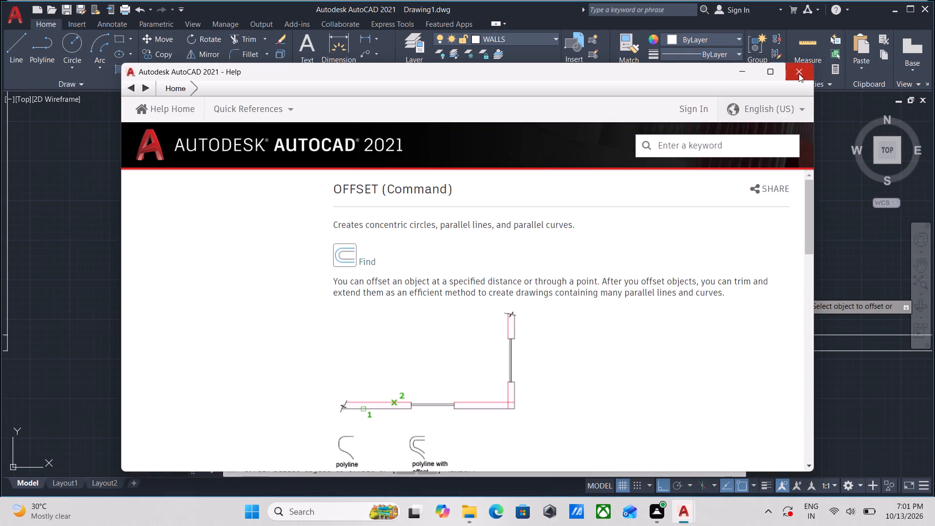
pyautogui.click(799, 74)
pyautogui.moveTo(801, 228); pyautogui.dragTo(799, 237, button='middle')
pyautogui.press('Escape')
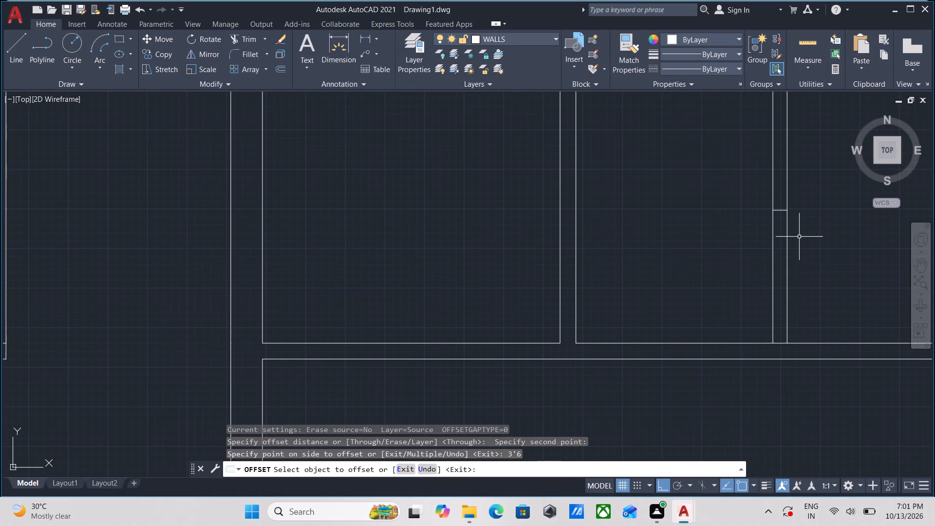
# Trim both lines of the new northeast partition south of the short jamb line to open the 3'6" doorway.
pyautogui.write('TR')
pyautogui.press('Return')
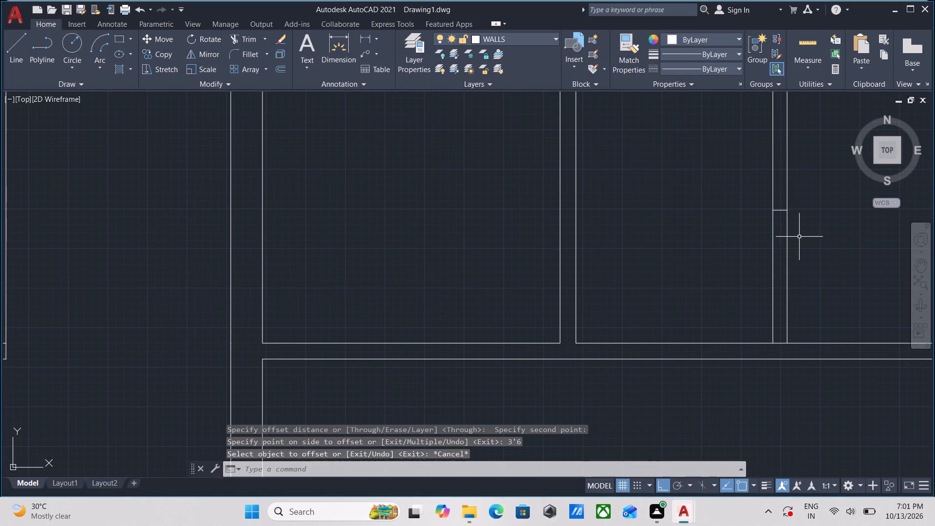
pyautogui.click(800, 251)
pyautogui.click(704, 266)
pyautogui.scroll(-2, 709, 244)
pyautogui.moveTo(711, 244); pyautogui.dragTo(780, 301, button='middle')
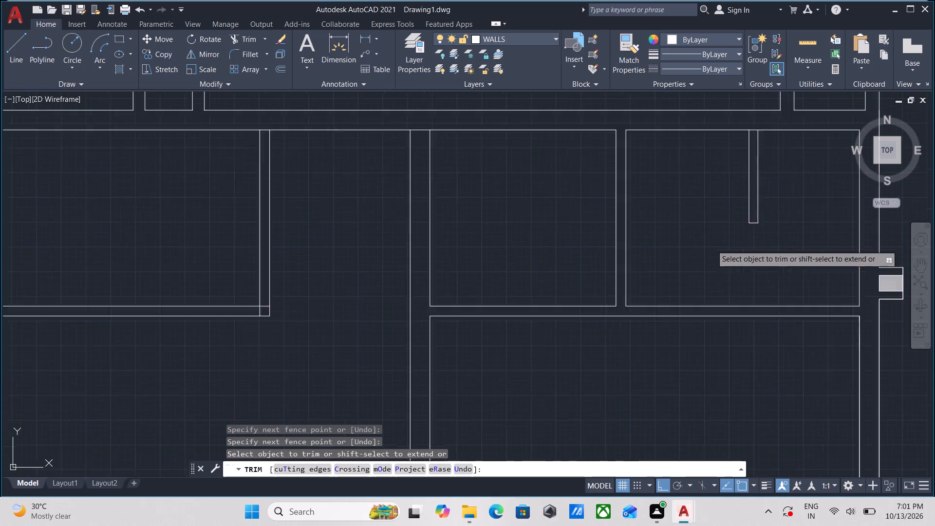
pyautogui.moveTo(780, 301); pyautogui.dragTo(792, 307, button='middle')
# Trim the north wall's inner line between the two lines of the new northeast partition.
pyautogui.scroll(5, 828, 236)
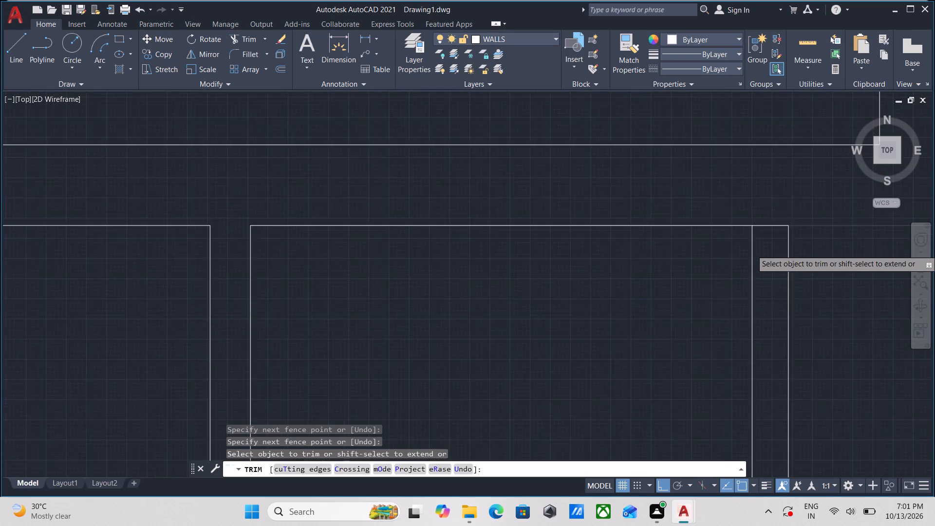
pyautogui.click(748, 229)
pyautogui.click(741, 188)
pyautogui.press('Escape')
pyautogui.scroll(-3, 741, 191)
pyautogui.scroll(-2, 654, 277)
pyautogui.moveTo(654, 277); pyautogui.dragTo(676, 253, button='middle')
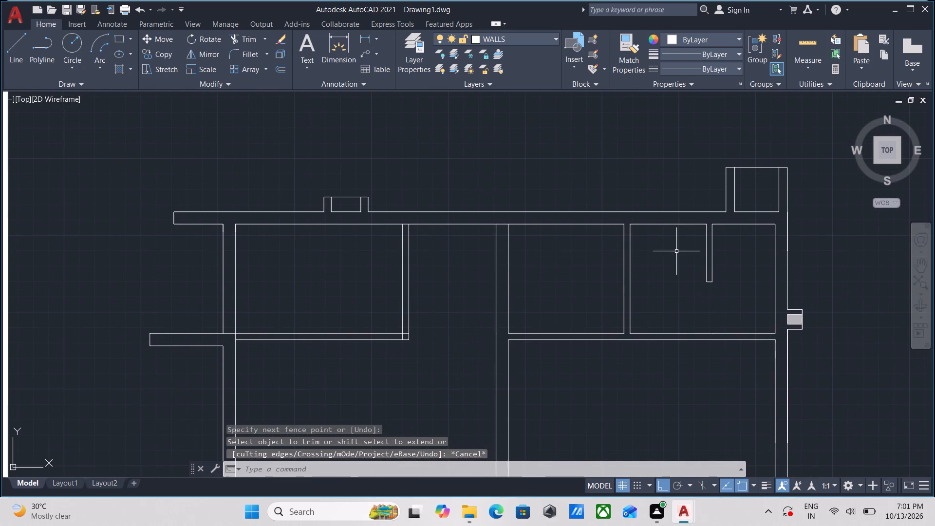
# Draw a short horizontal line across the south end of the next partition to the west, joining its two lines.
pyautogui.scroll(-1, 676, 251)
pyautogui.moveTo(673, 253); pyautogui.dragTo(746, 268, button='middle')
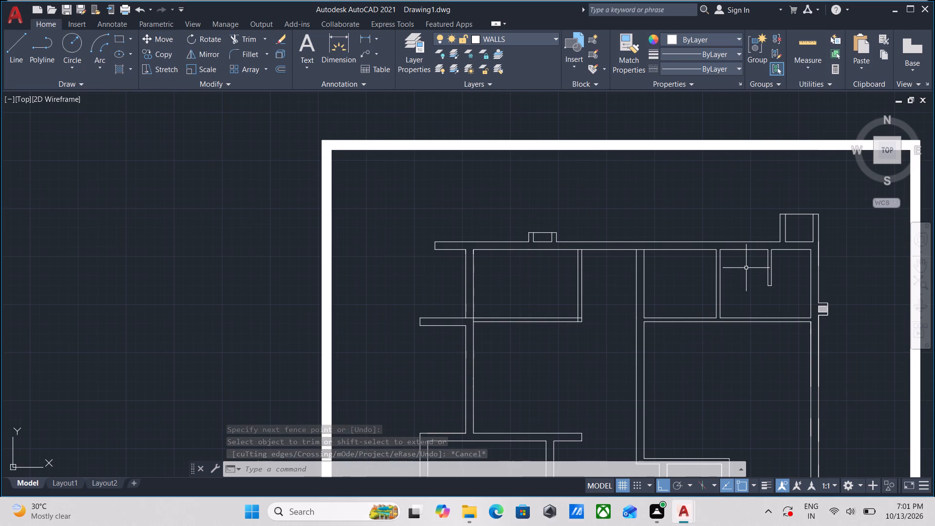
pyautogui.moveTo(734, 280); pyautogui.dragTo(763, 276, button='middle')
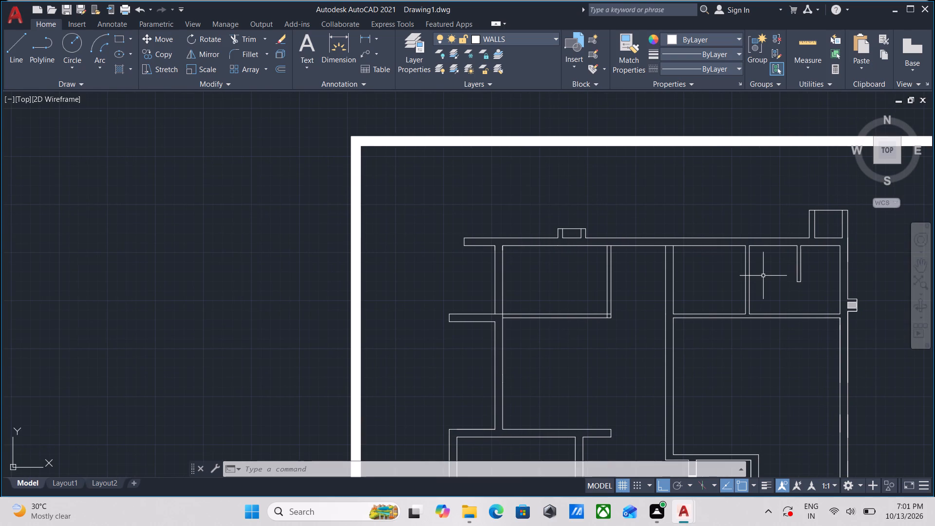
pyautogui.moveTo(763, 276); pyautogui.dragTo(768, 268, button='middle')
pyautogui.scroll(2, 761, 308)
pyautogui.press('l')
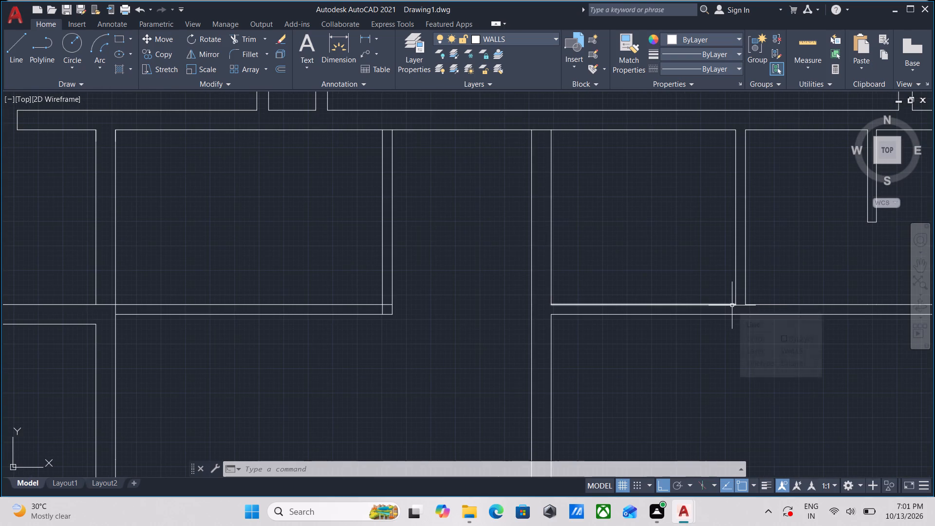
pyautogui.press('Return')
pyautogui.scroll(2, 731, 307)
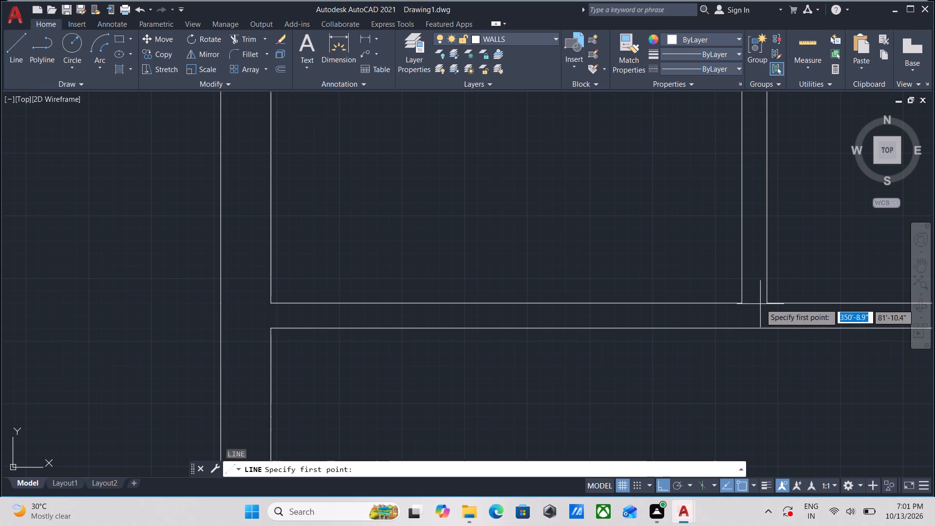
pyautogui.click(769, 304)
pyautogui.click(743, 304)
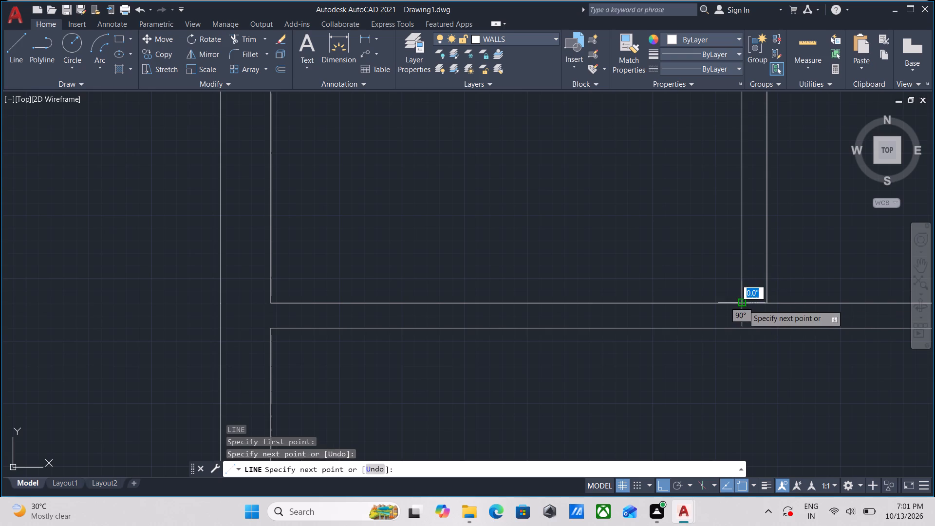
pyautogui.press('Escape')
# Offset the short line at that partition's south end 3'6" to the north to mark a door opening.
pyautogui.click(757, 311)
pyautogui.click(751, 291)
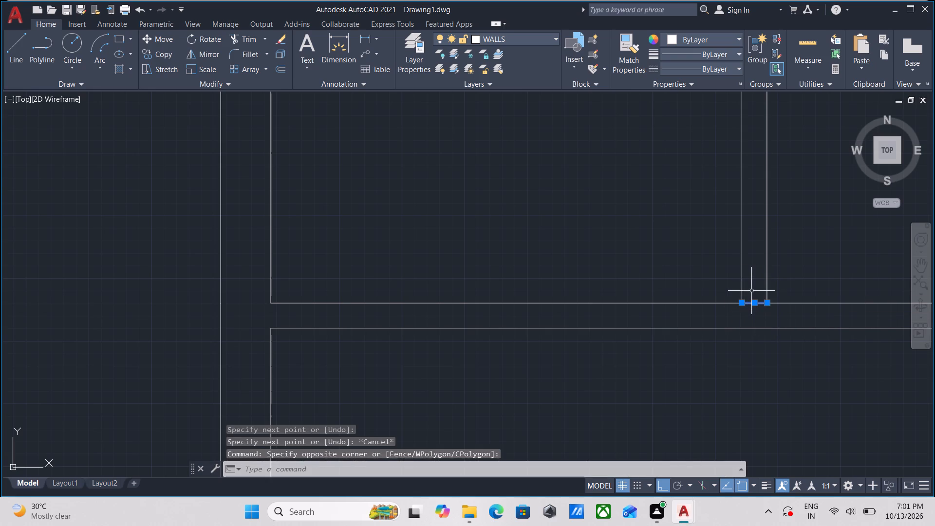
pyautogui.press('o')
pyautogui.press('Return')
pyautogui.click(754, 301)
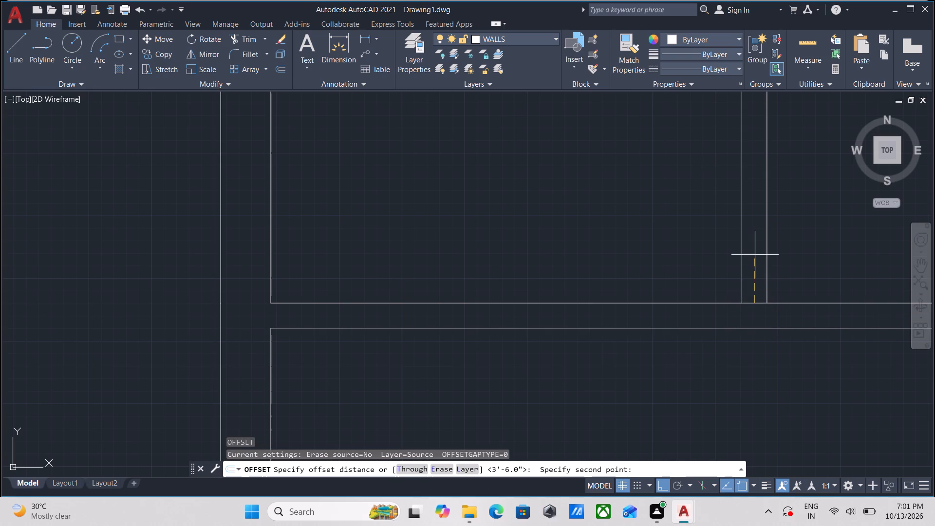
pyautogui.click(755, 255)
pyautogui.write("3'6")
pyautogui.press('Return')
pyautogui.scroll(-1, 756, 214)
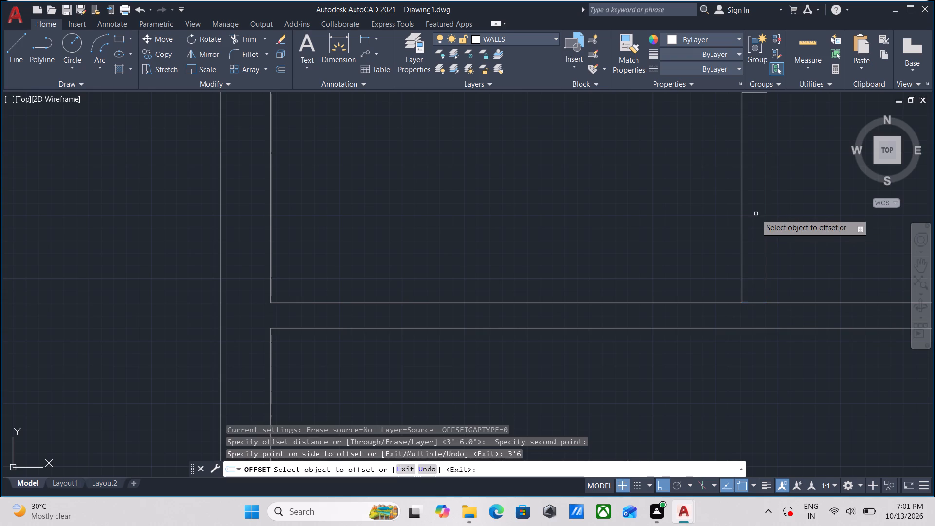
pyautogui.scroll(-2, 756, 214)
pyautogui.moveTo(778, 206); pyautogui.dragTo(743, 234, button='middle')
pyautogui.press('Escape')
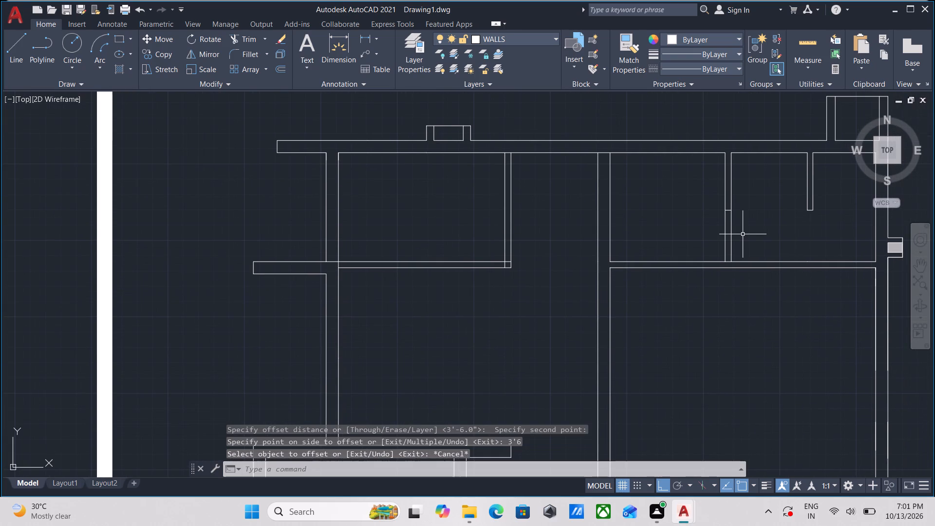
# Trim both lines of that partition south of the offset jamb line to open the doorway.
pyautogui.write('TR')
pyautogui.press('Return')
pyautogui.click(743, 234)
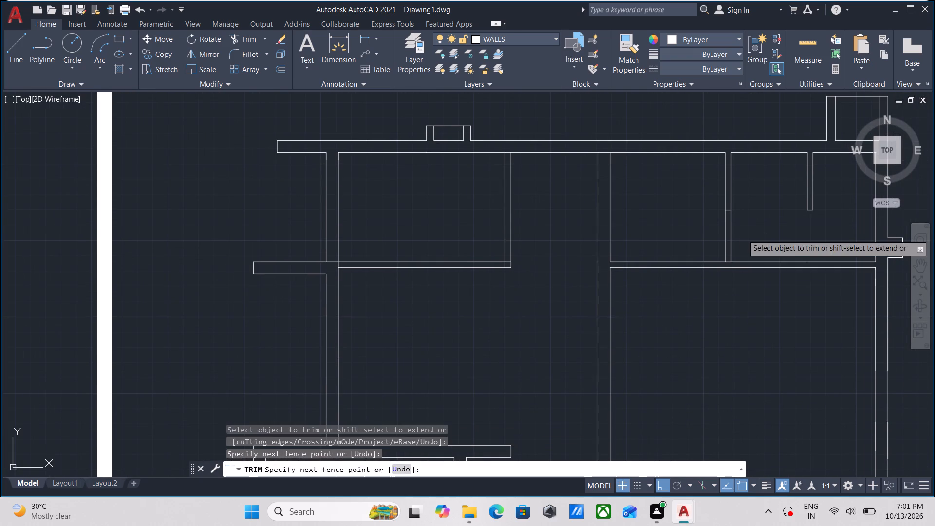
pyautogui.click(691, 235)
pyautogui.scroll(-1, 694, 233)
pyautogui.moveTo(694, 233); pyautogui.dragTo(711, 235, button='middle')
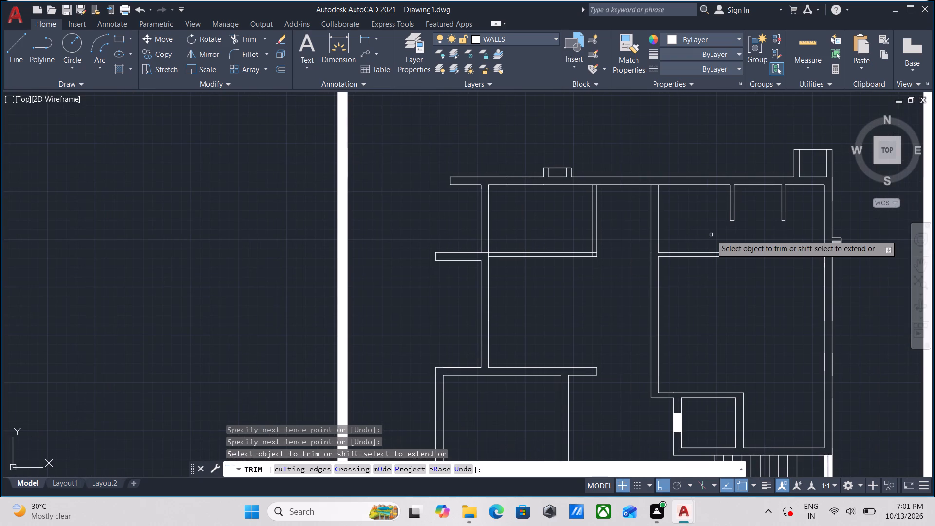
pyautogui.moveTo(711, 235); pyautogui.dragTo(736, 295, button='middle')
pyautogui.press('Escape')
# Trim the north wall's inner line between the two lines of the thick wall west of the two door partitions.
pyautogui.scroll(1, 711, 242)
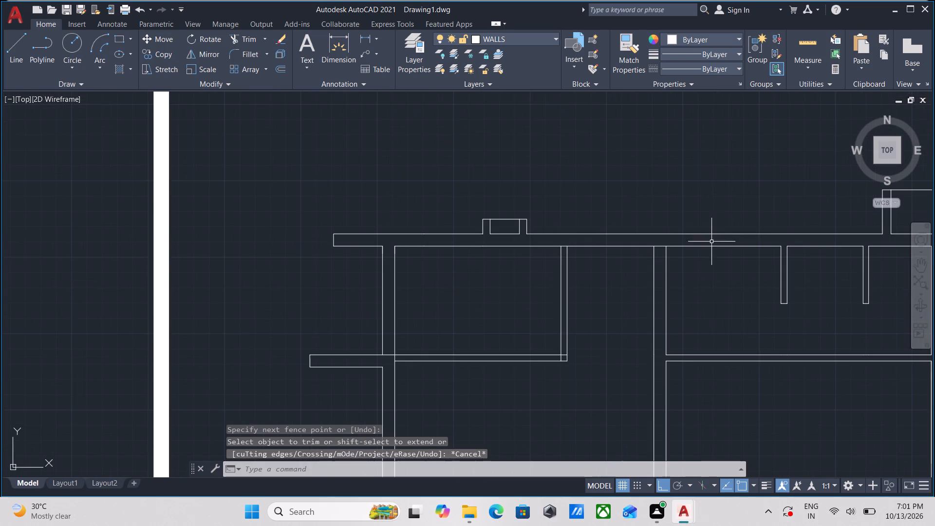
pyautogui.moveTo(696, 260); pyautogui.dragTo(704, 263, button='middle')
pyautogui.write('TR')
pyautogui.press('Return')
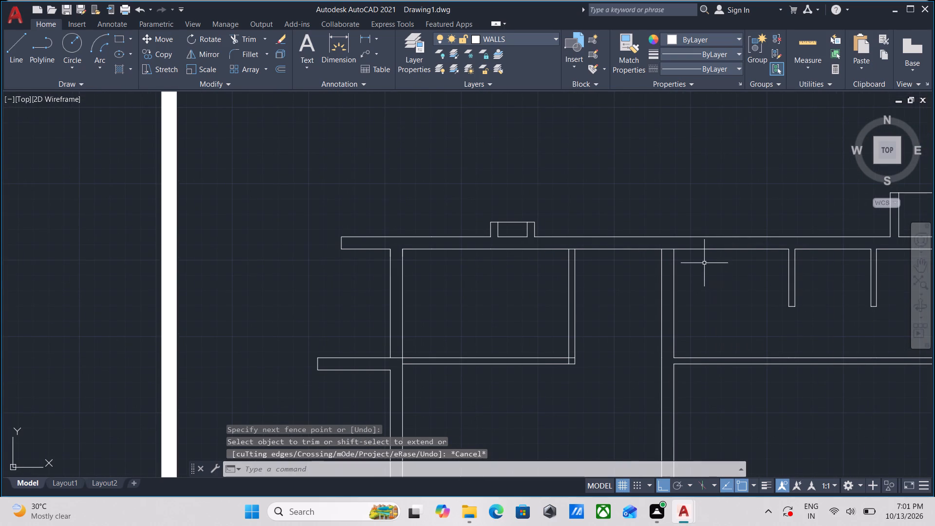
pyautogui.scroll(2, 688, 263)
pyautogui.click(644, 250)
pyautogui.click(646, 219)
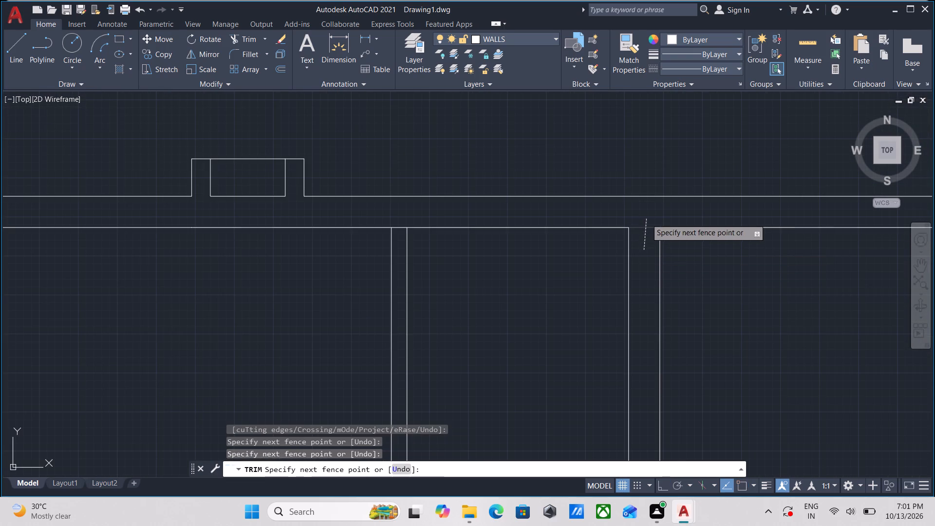
pyautogui.press('Escape')
# Erase the lower line of the northwest room's south partition.
pyautogui.scroll(-3, 679, 264)
pyautogui.moveTo(691, 278); pyautogui.dragTo(709, 246, button='middle')
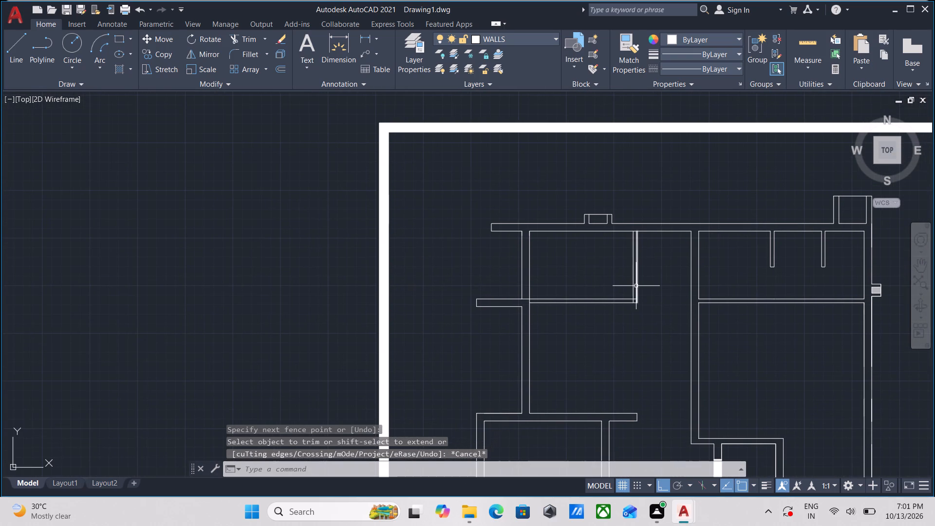
pyautogui.moveTo(636, 286); pyautogui.dragTo(700, 273, button='middle')
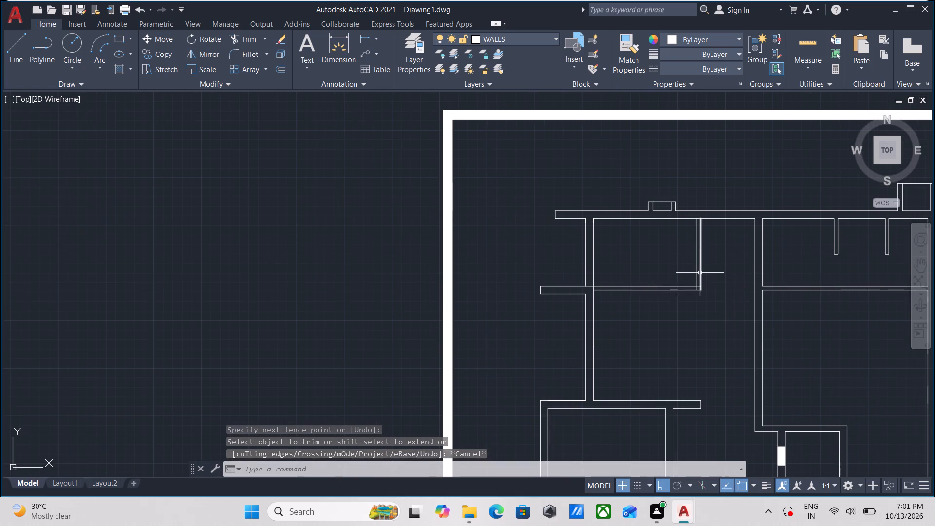
pyautogui.moveTo(688, 316); pyautogui.dragTo(757, 282, button='middle')
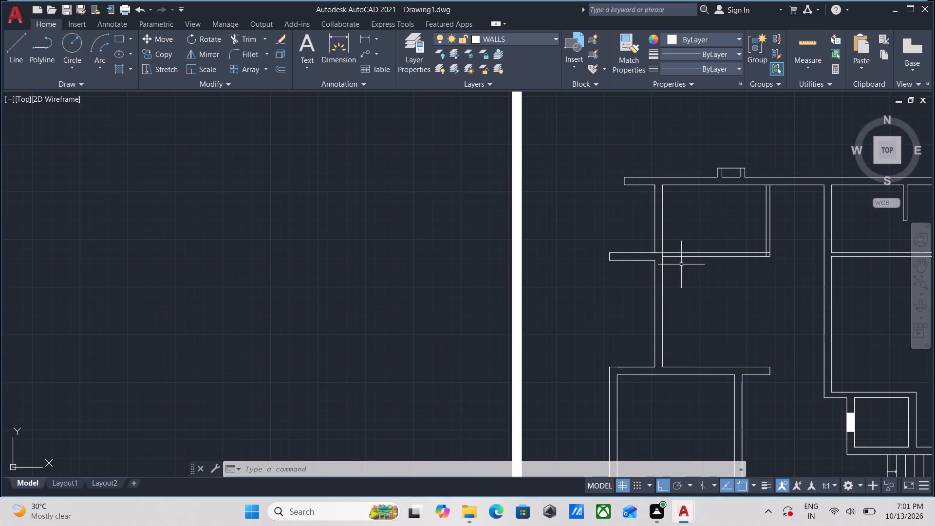
pyautogui.scroll(1, 783, 266)
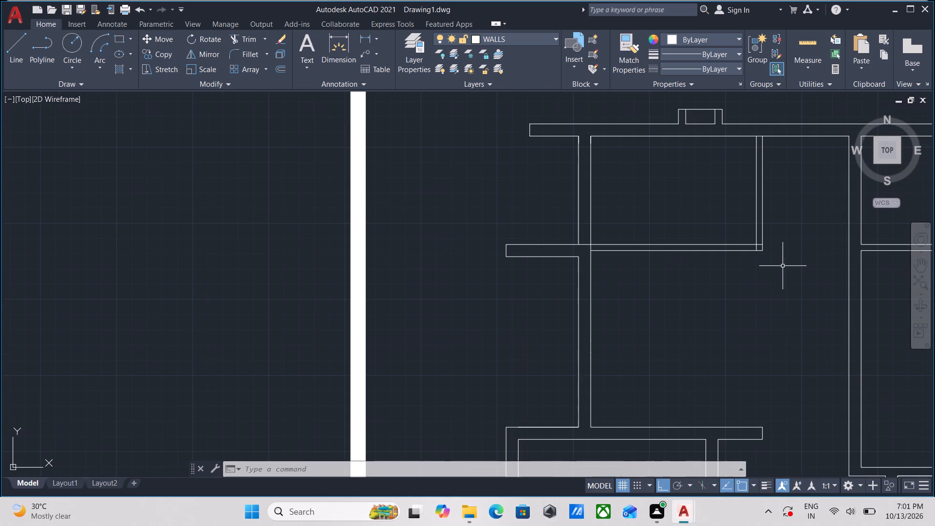
pyautogui.scroll(1, 782, 254)
pyautogui.scroll(-1, 769, 237)
pyautogui.moveTo(764, 237); pyautogui.dragTo(666, 271, button='middle')
pyautogui.scroll(1, 653, 261)
pyautogui.moveTo(599, 294); pyautogui.dragTo(601, 294, button='middle')
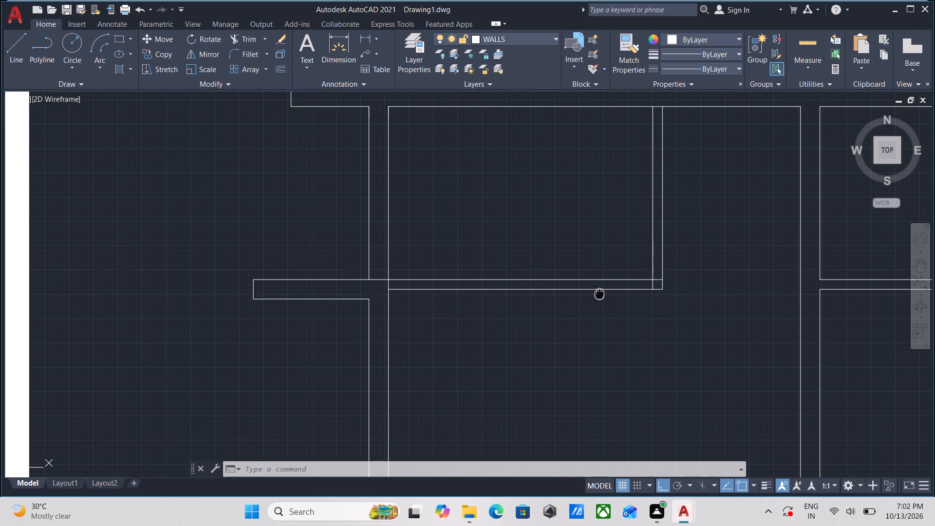
pyautogui.moveTo(601, 294); pyautogui.dragTo(663, 297, button='middle')
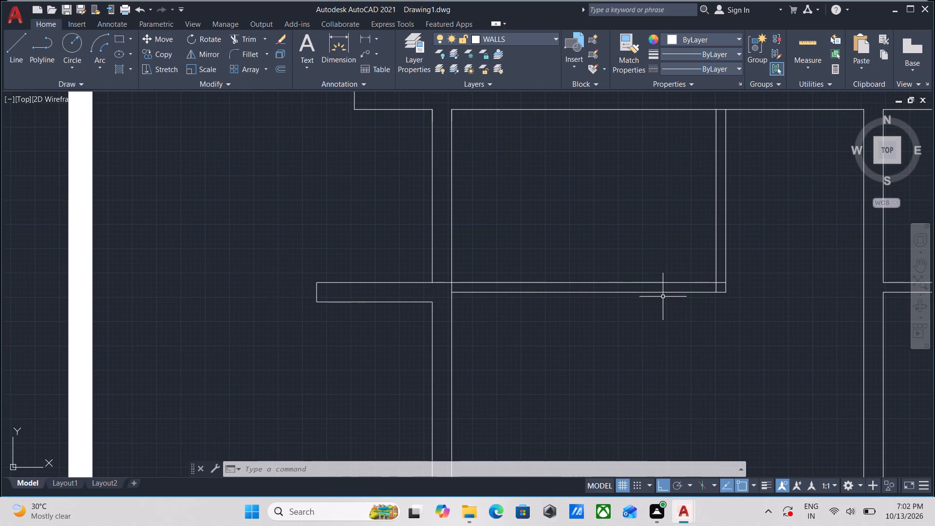
pyautogui.scroll(1, 632, 286)
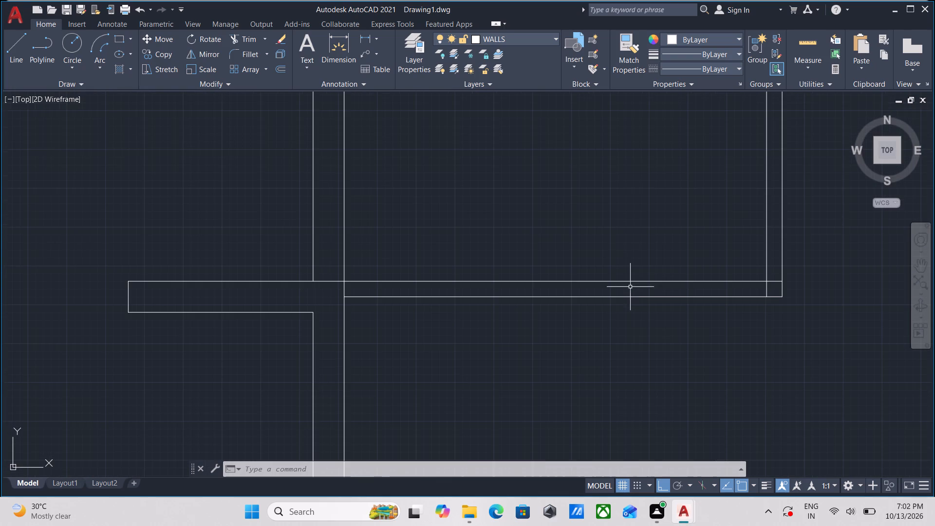
pyautogui.click(638, 277)
pyautogui.click(617, 292)
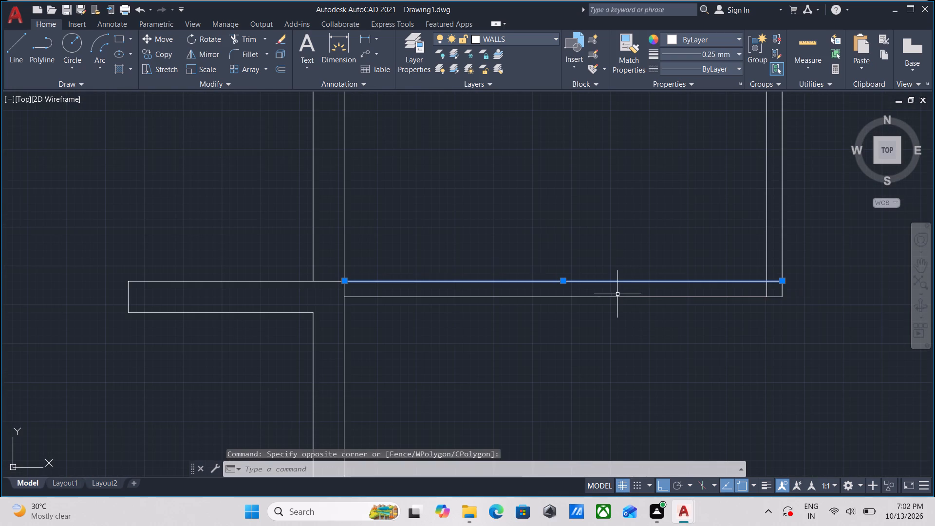
pyautogui.press('Escape')
pyautogui.click(649, 313)
pyautogui.click(630, 294)
pyautogui.rightClick(630, 294)
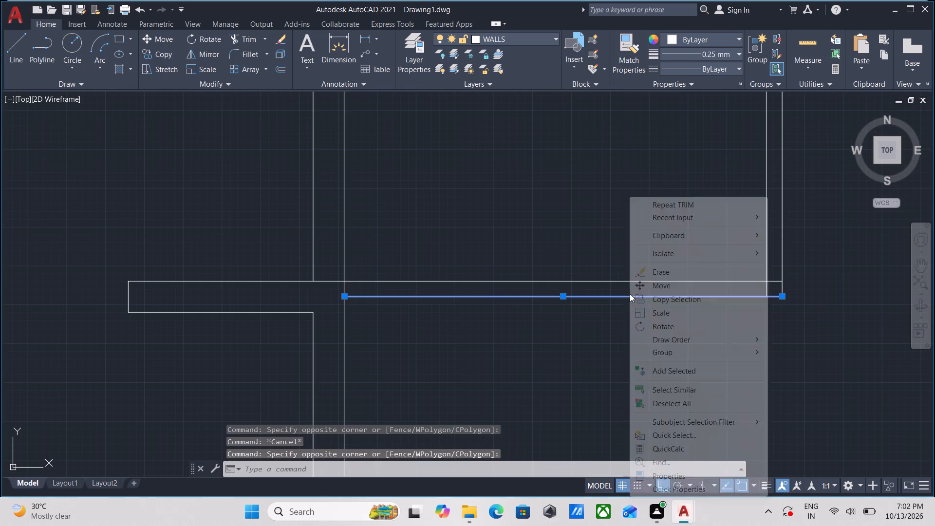
pyautogui.click(651, 276)
# Offset the remaining line of the northwest room's south partition 4" to the south.
pyautogui.moveTo(626, 299); pyautogui.dragTo(623, 291)
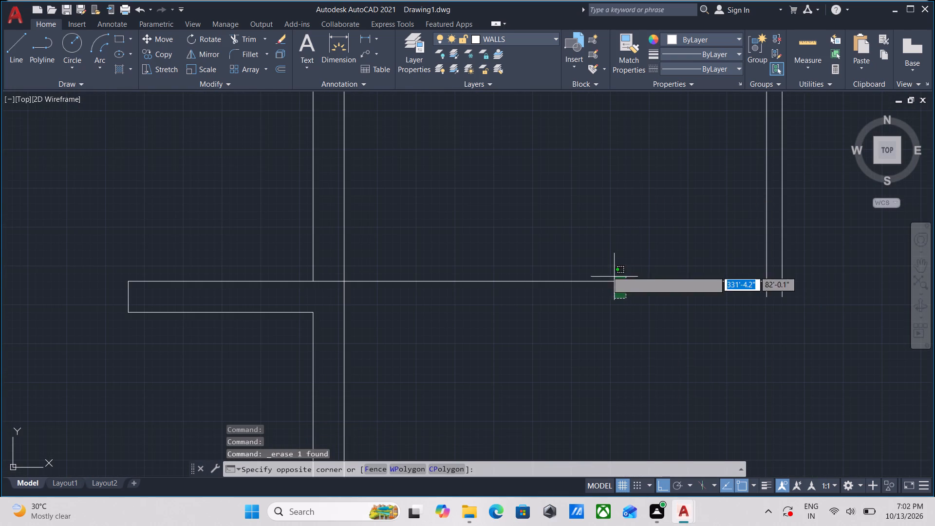
pyautogui.click(597, 261)
pyautogui.press('o')
pyautogui.press('Return')
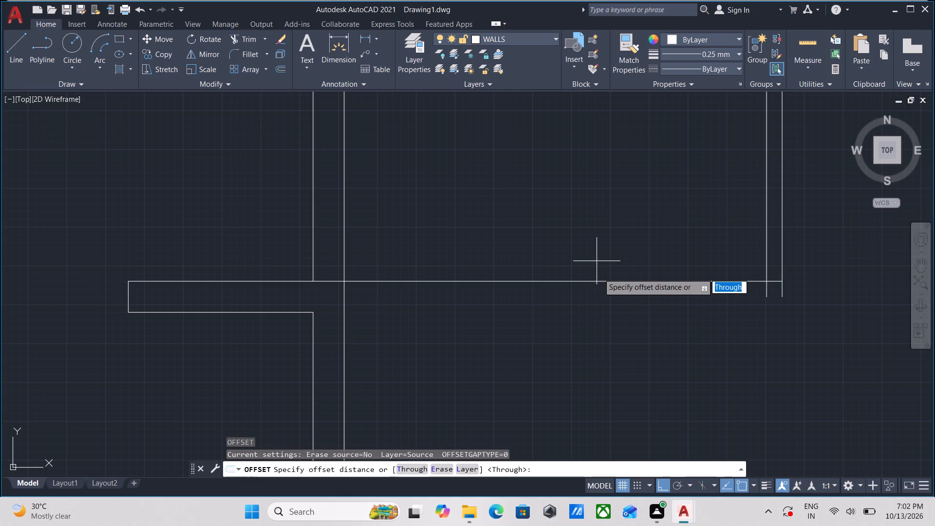
pyautogui.click(599, 282)
pyautogui.click(599, 292)
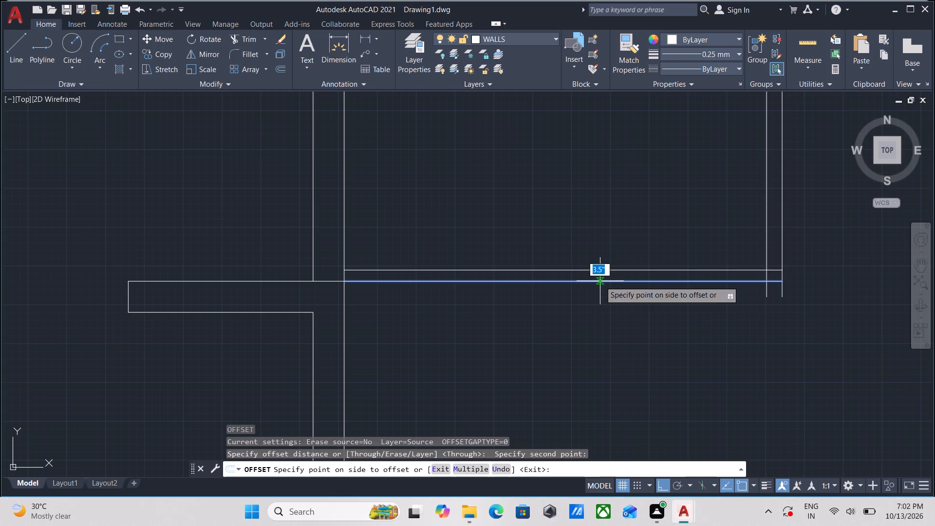
pyautogui.press('4')
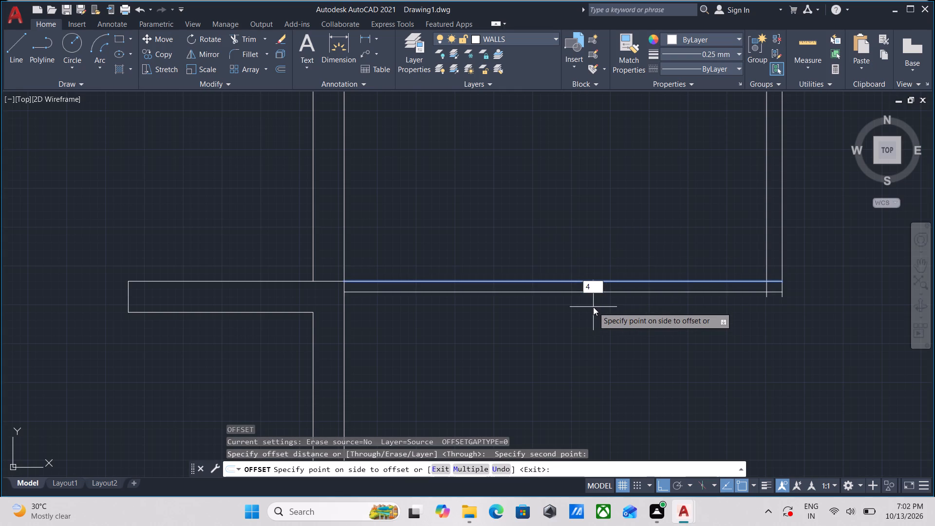
pyautogui.press('Return')
pyautogui.press('Escape')
# Erase the inner, west line of the northwest room's east partition.
pyautogui.scroll(-1, 725, 312)
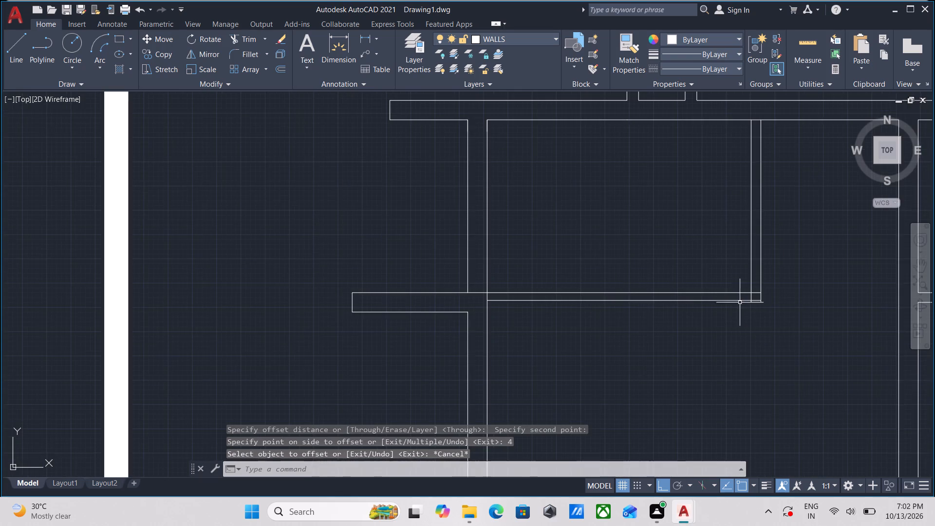
pyautogui.scroll(2, 751, 295)
pyautogui.scroll(-1, 765, 296)
pyautogui.moveTo(765, 296); pyautogui.dragTo(725, 360, button='middle')
pyautogui.click(741, 301)
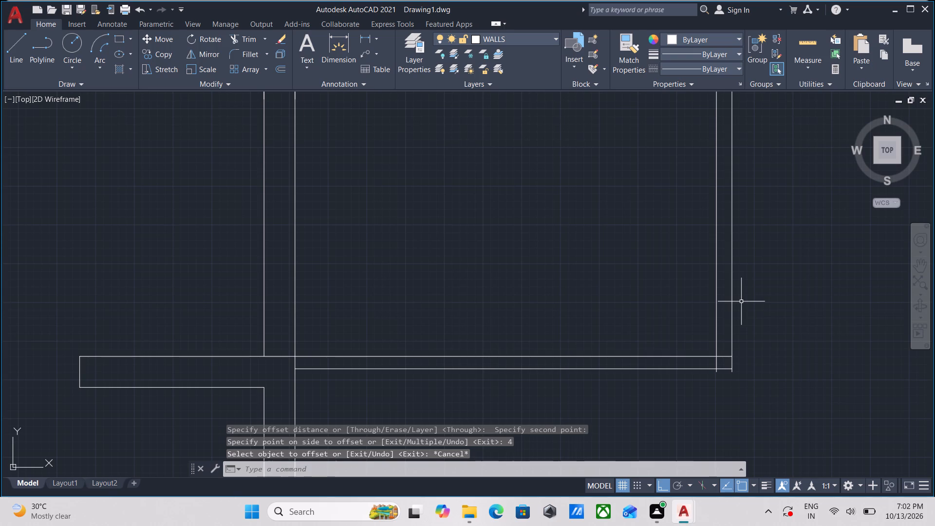
pyautogui.click(722, 322)
pyautogui.press('Escape')
pyautogui.click(722, 324)
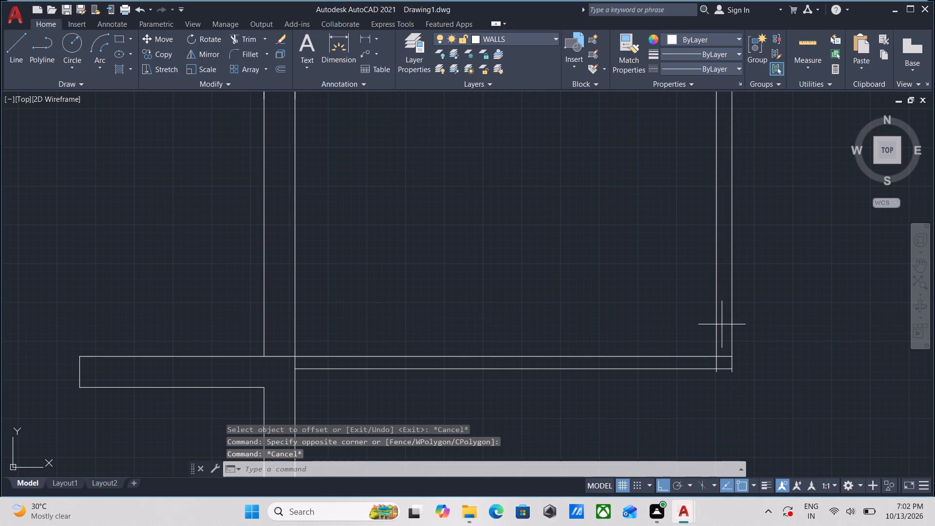
pyautogui.click(698, 307)
pyautogui.rightClick(698, 307)
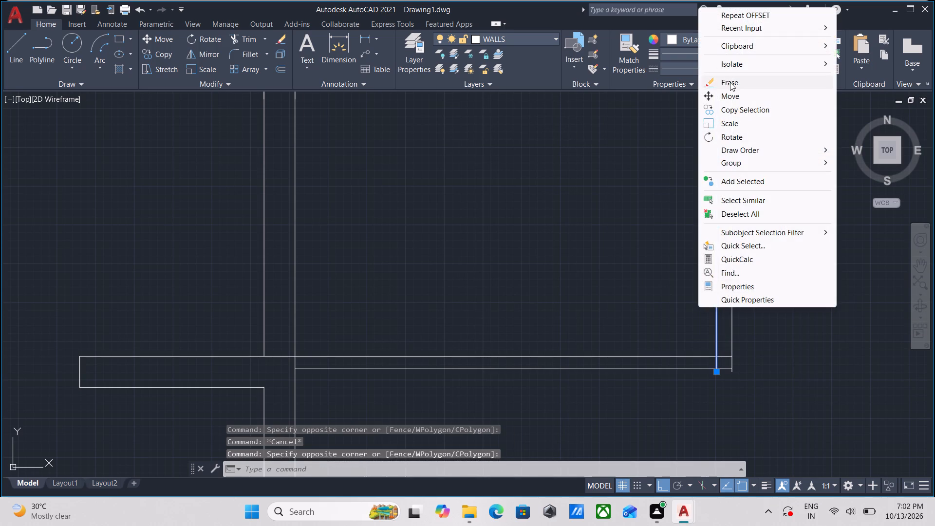
pyautogui.click(730, 82)
# Offset the remaining line of the northwest room's east partition 10" to the west.
pyautogui.click(735, 316)
pyautogui.click(703, 306)
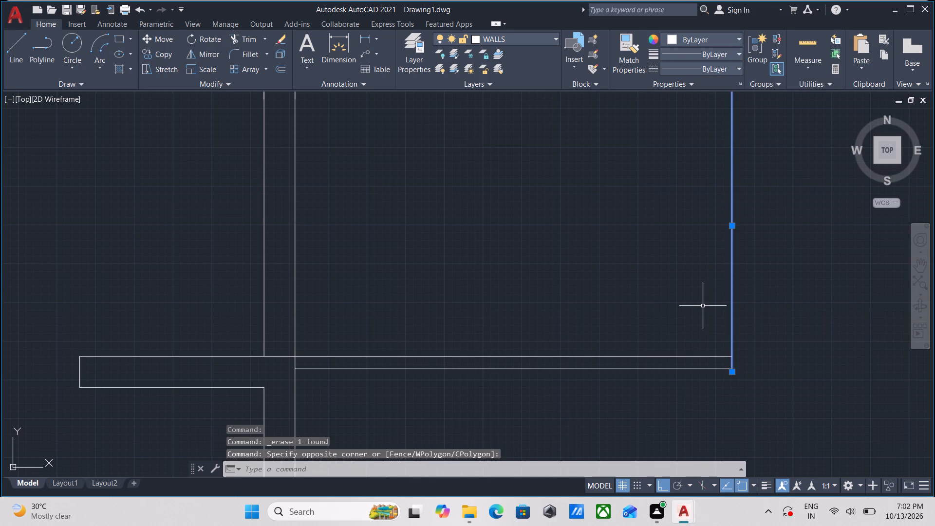
pyautogui.press('o')
pyautogui.press('Return')
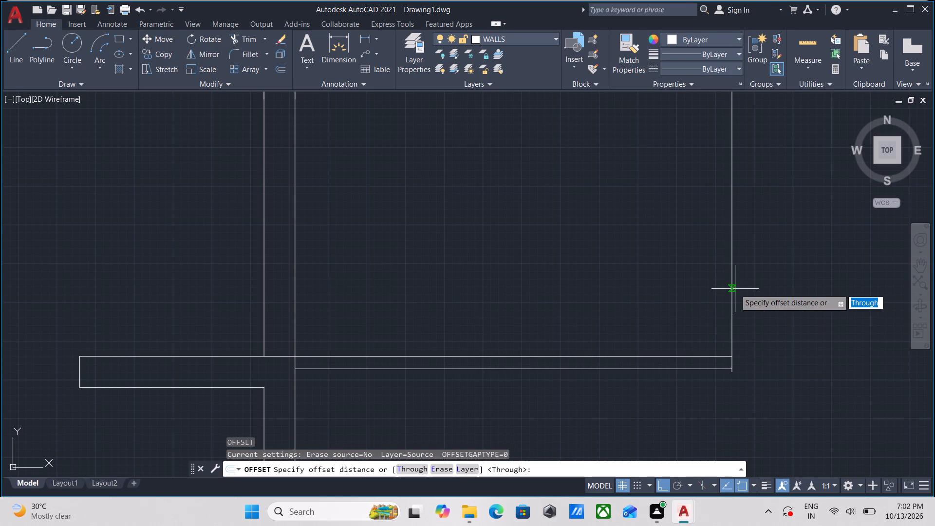
pyautogui.click(735, 289)
pyautogui.click(700, 293)
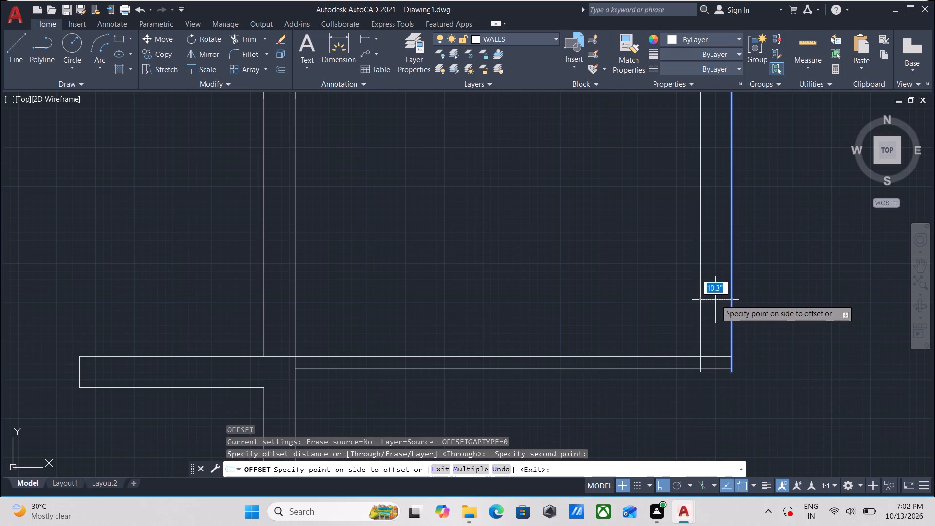
pyautogui.write('10')
pyautogui.press('Return')
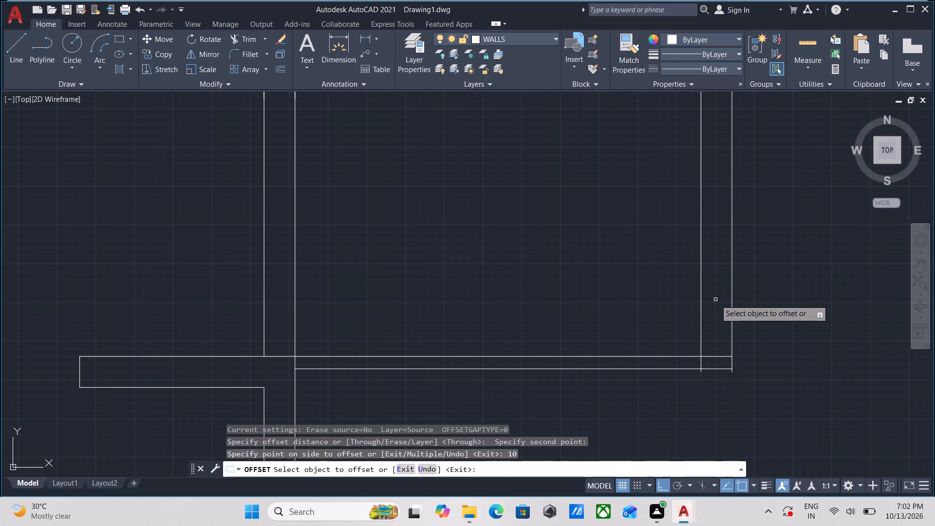
pyautogui.press('Escape')
# Trim the crossing inner segments and the line ends overhanging south at the northwest room's southeast partition corner.
pyautogui.scroll(1, 722, 340)
pyautogui.moveTo(717, 369); pyautogui.dragTo(721, 342, button='middle')
pyautogui.write('TR')
pyautogui.press('Return')
pyautogui.click(722, 327)
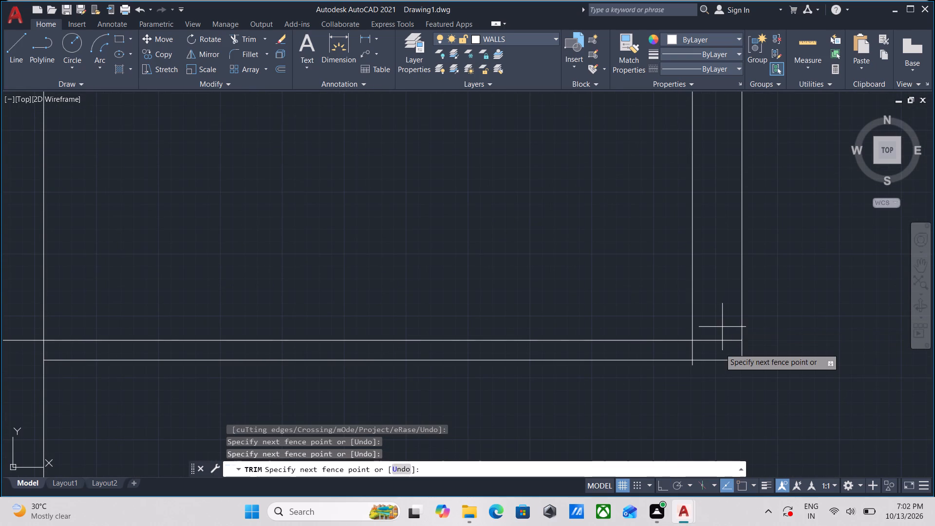
pyautogui.click(719, 352)
pyautogui.click(708, 352)
pyautogui.click(670, 352)
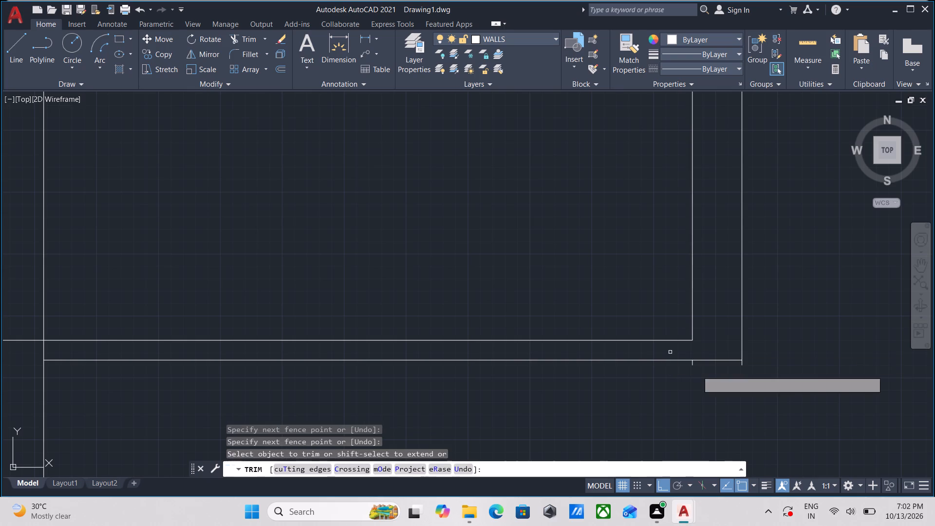
pyautogui.scroll(5, 692, 364)
pyautogui.click(684, 360)
pyautogui.scroll(-1, 781, 363)
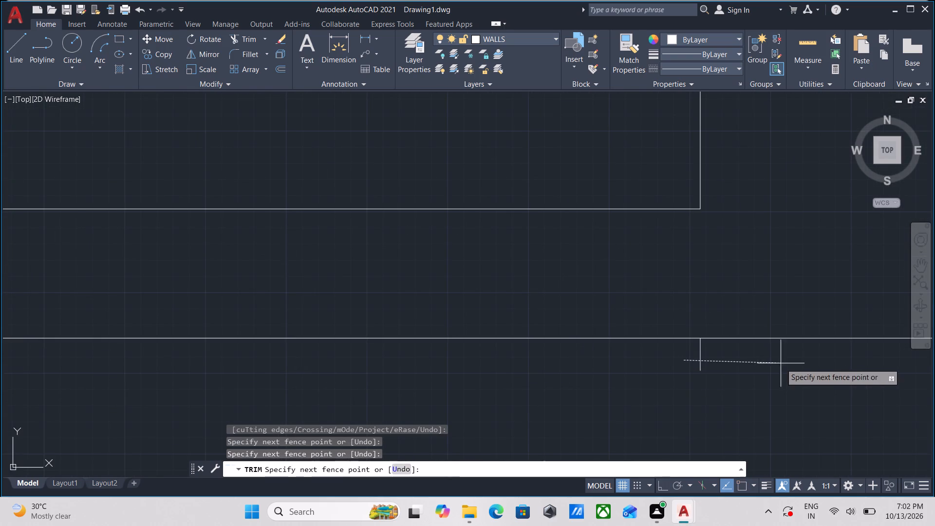
pyautogui.moveTo(781, 363); pyautogui.dragTo(554, 364, button='middle')
pyautogui.click(737, 356)
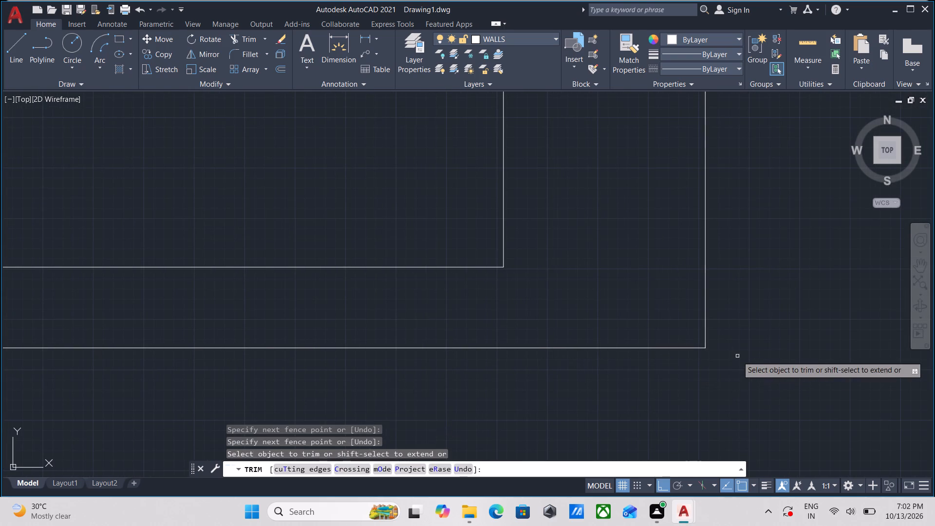
pyautogui.scroll(-2, 737, 356)
pyautogui.press('Escape')
pyautogui.press('Escape')
pyautogui.scroll(-4, 737, 356)
pyautogui.moveTo(589, 386); pyautogui.dragTo(653, 352, button='middle')
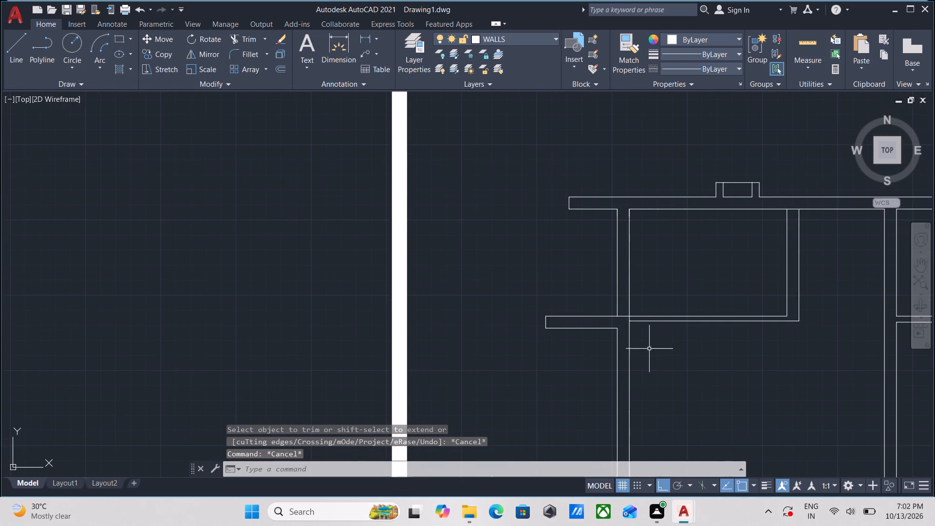
pyautogui.scroll(-1, 686, 346)
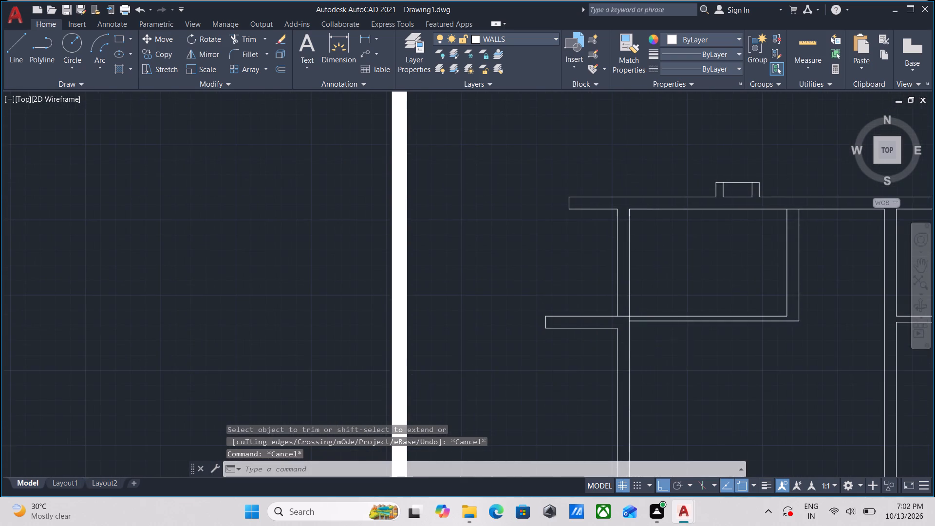
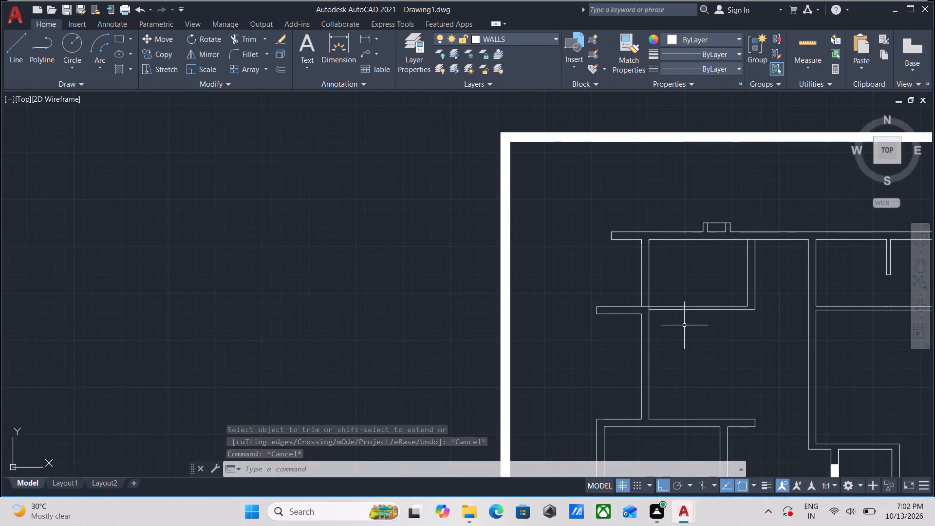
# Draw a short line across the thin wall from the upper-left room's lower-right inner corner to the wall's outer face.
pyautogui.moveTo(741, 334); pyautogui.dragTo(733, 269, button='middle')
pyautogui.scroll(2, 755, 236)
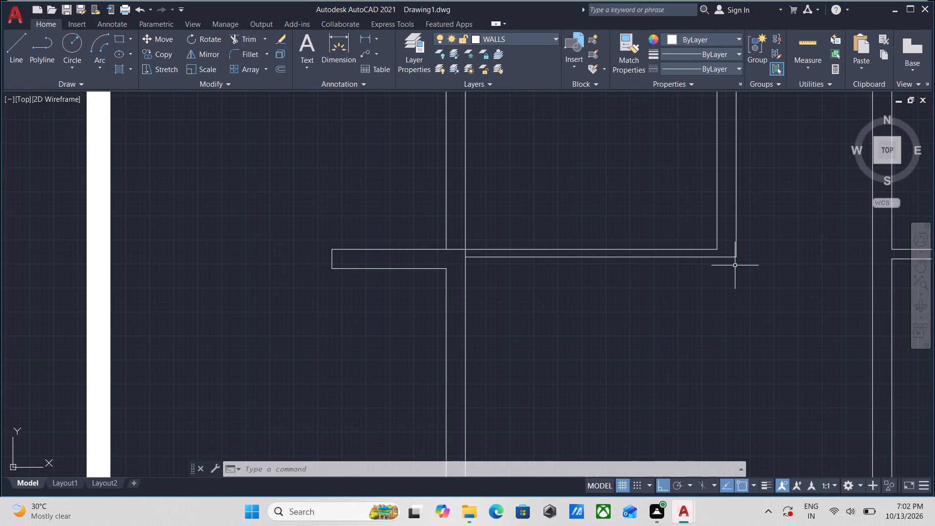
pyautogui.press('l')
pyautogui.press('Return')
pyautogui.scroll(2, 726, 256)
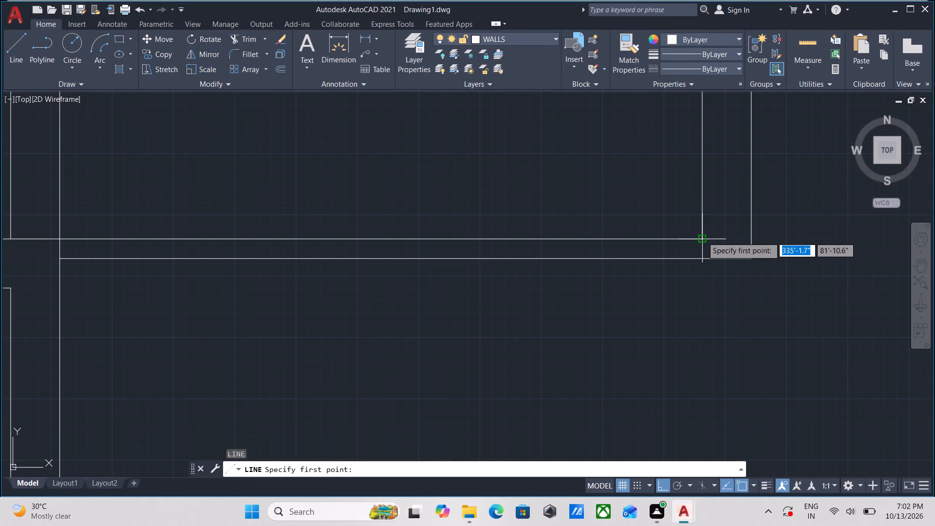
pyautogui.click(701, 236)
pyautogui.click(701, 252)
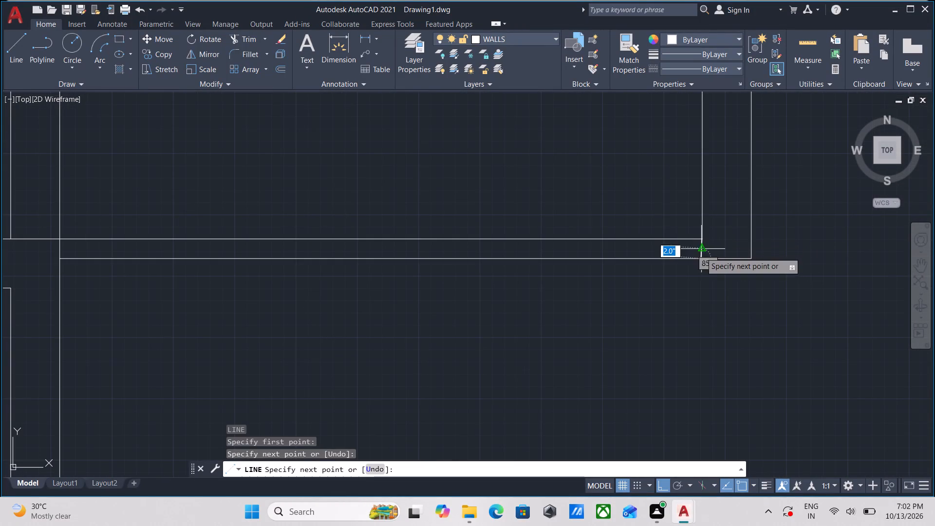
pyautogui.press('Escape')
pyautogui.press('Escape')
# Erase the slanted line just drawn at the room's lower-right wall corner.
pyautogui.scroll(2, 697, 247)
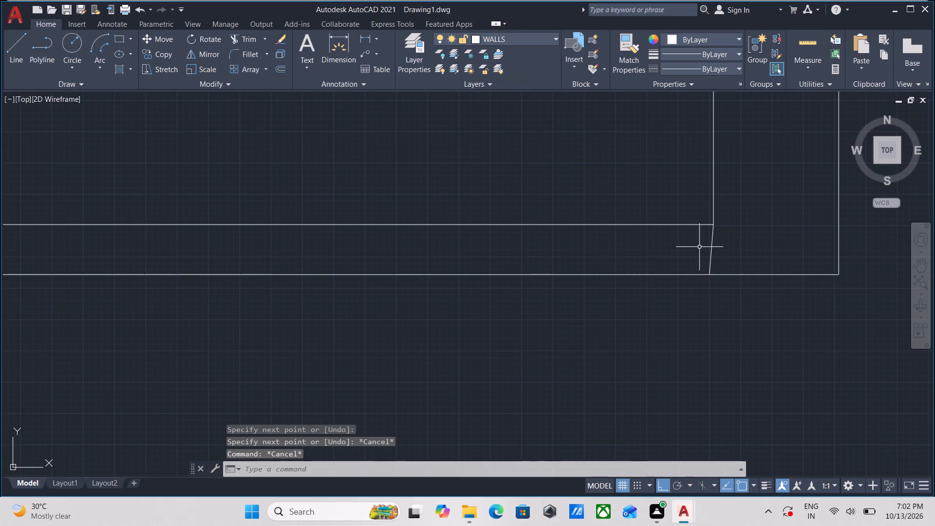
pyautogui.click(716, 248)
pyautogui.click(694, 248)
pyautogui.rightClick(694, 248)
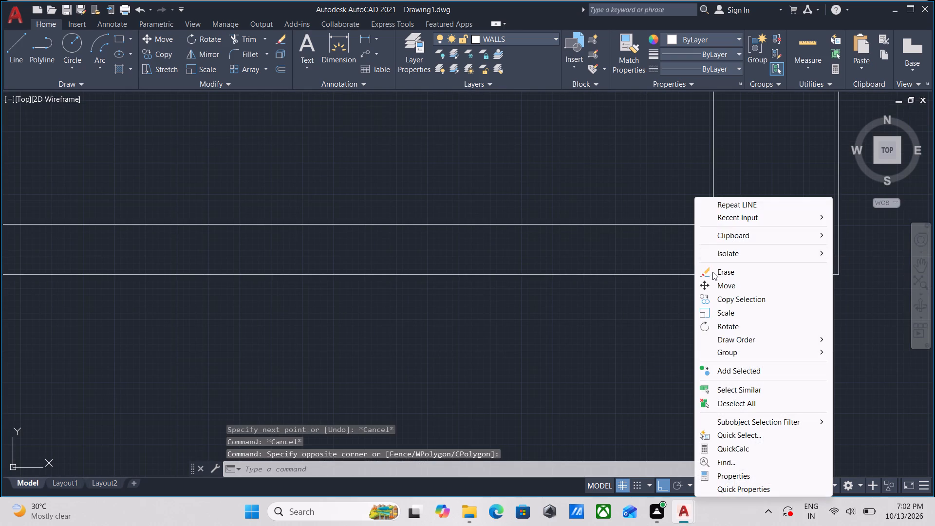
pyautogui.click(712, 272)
# Draw a straight vertical line from the room's lower-right inner corner down to the wall's outer face.
pyautogui.scroll(-2, 712, 272)
pyautogui.middleClick(712, 272)
pyautogui.press('l')
pyautogui.press('Return')
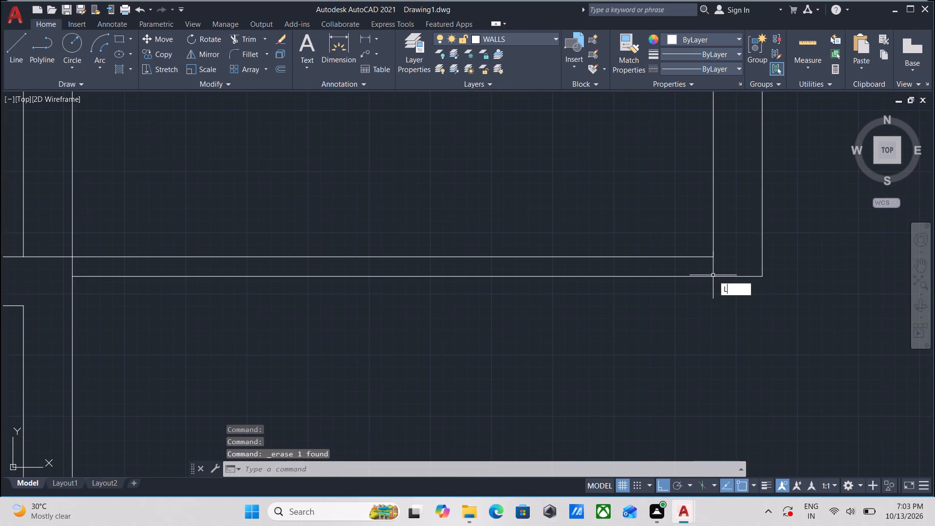
pyautogui.click(716, 254)
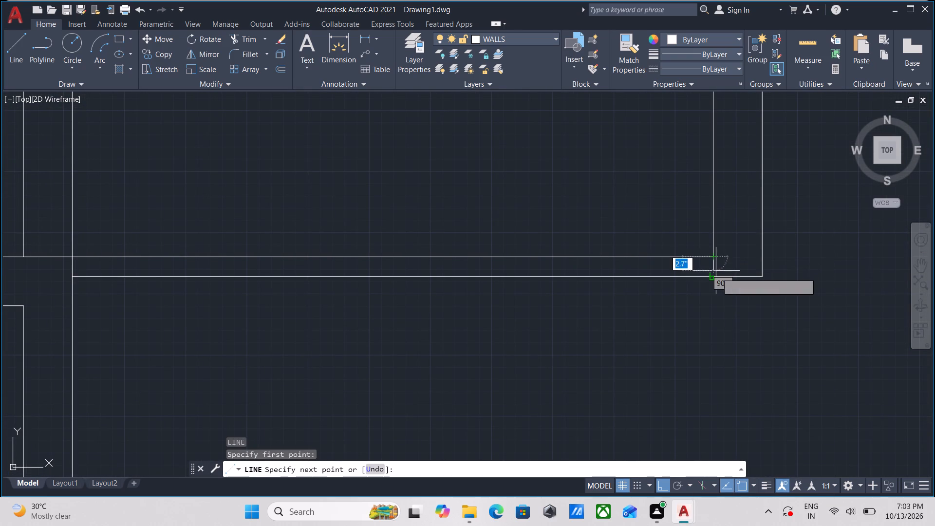
pyautogui.click(716, 276)
pyautogui.press('Escape')
# Draw a short horizontal line across the vertical partition between the two small rooms, near its mid-height.
pyautogui.scroll(-3, 716, 276)
pyautogui.moveTo(712, 312); pyautogui.dragTo(717, 237, button='middle')
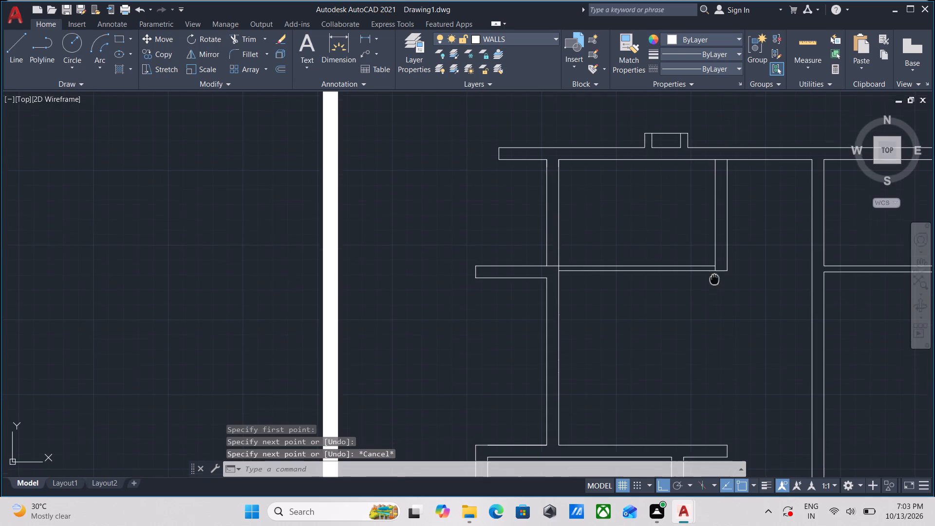
pyautogui.scroll(-2, 717, 243)
pyautogui.moveTo(717, 248); pyautogui.dragTo(715, 230, button='middle')
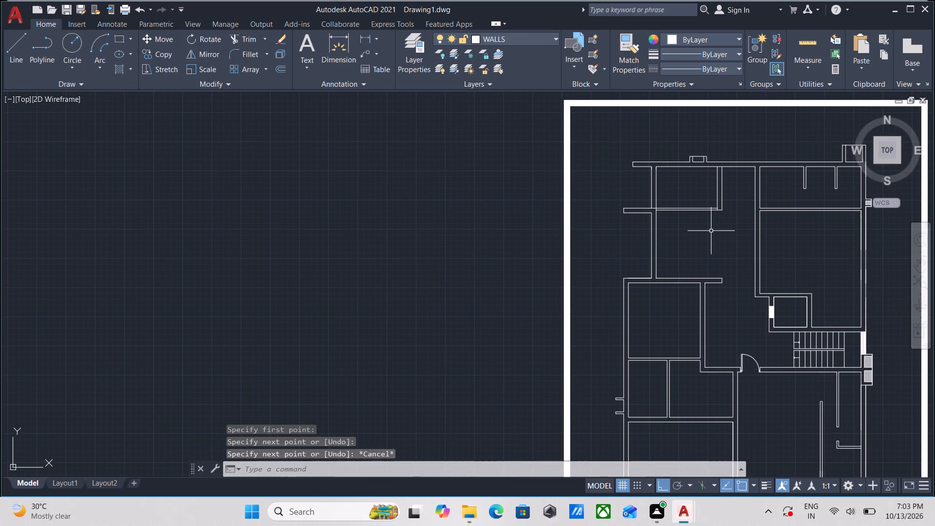
pyautogui.scroll(-2, 708, 237)
pyautogui.moveTo(703, 247); pyautogui.dragTo(735, 181, button='middle')
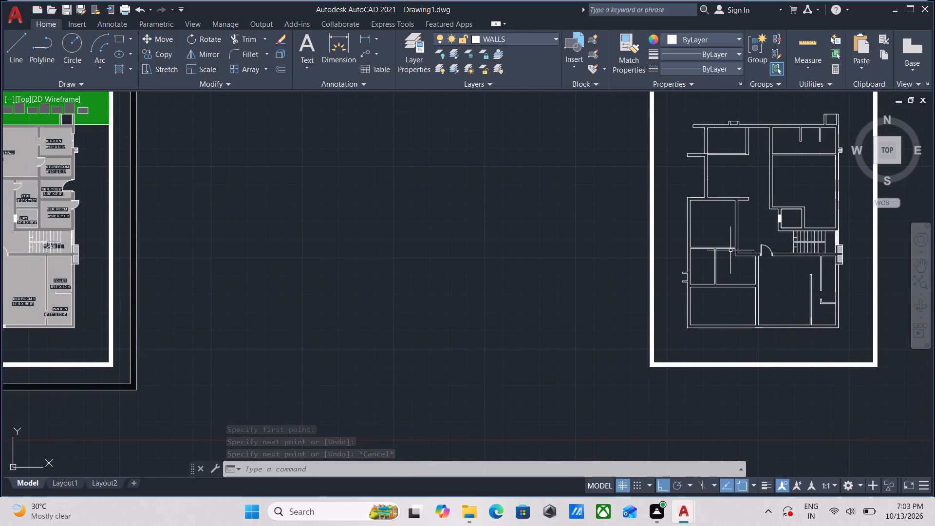
pyautogui.moveTo(730, 250); pyautogui.dragTo(713, 261, button='middle')
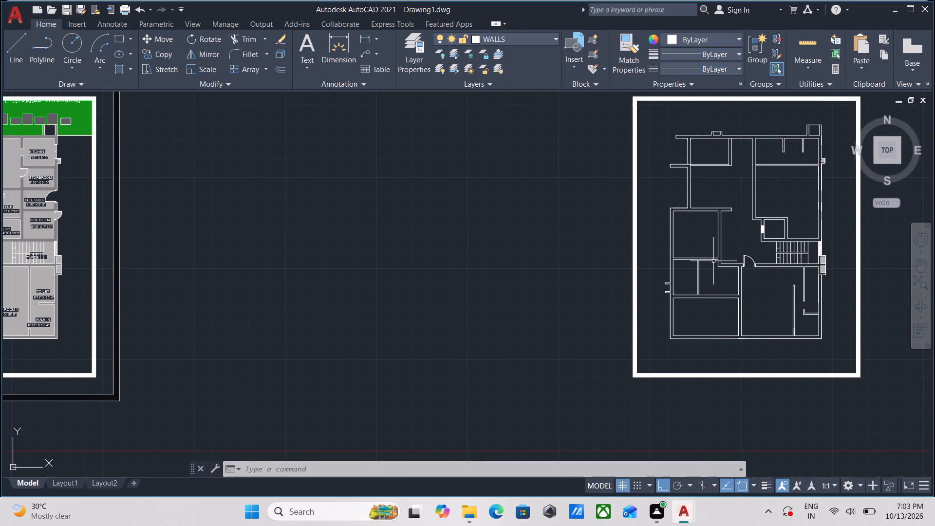
pyautogui.scroll(2, 683, 285)
pyautogui.moveTo(714, 259); pyautogui.dragTo(715, 278, button='middle')
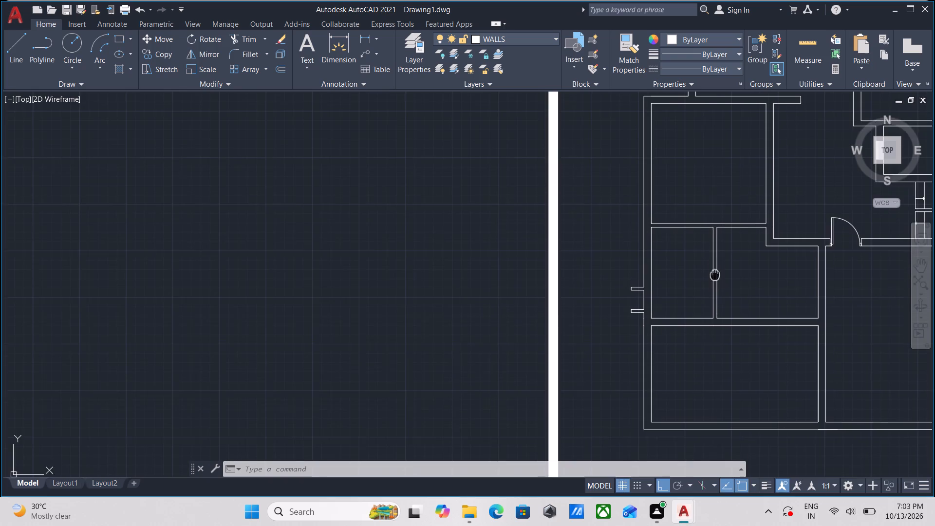
pyautogui.moveTo(715, 278); pyautogui.dragTo(715, 279, button='middle')
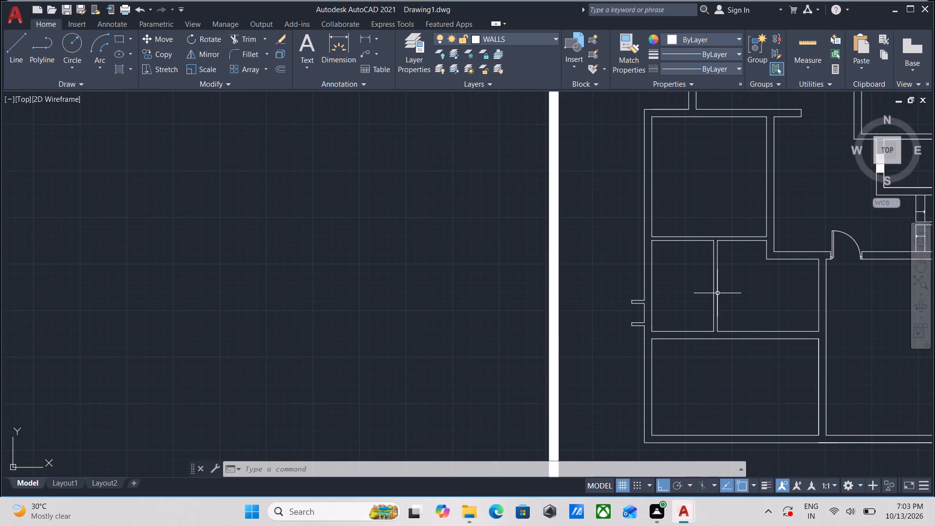
pyautogui.scroll(2, 717, 294)
pyautogui.press('l')
pyautogui.press('Return')
pyautogui.scroll(1, 717, 294)
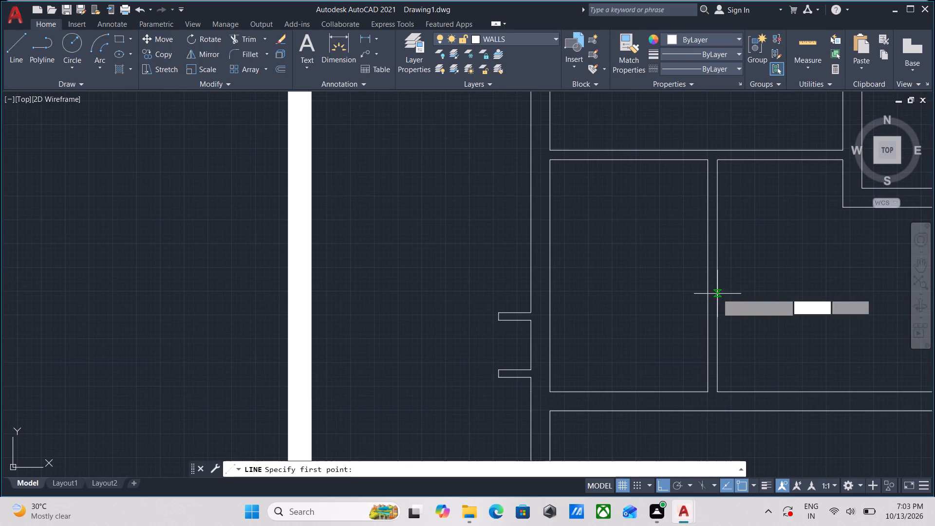
pyautogui.click(701, 266)
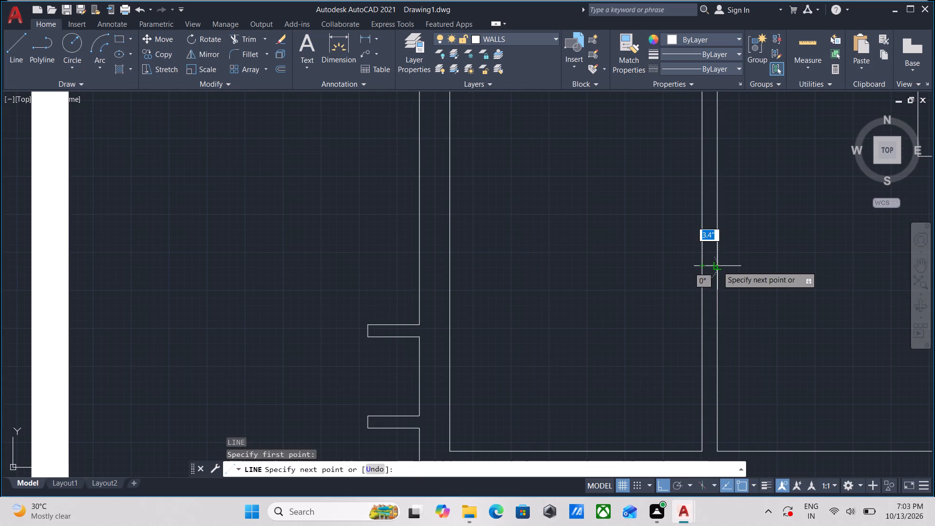
pyautogui.click(717, 266)
pyautogui.press('Escape')
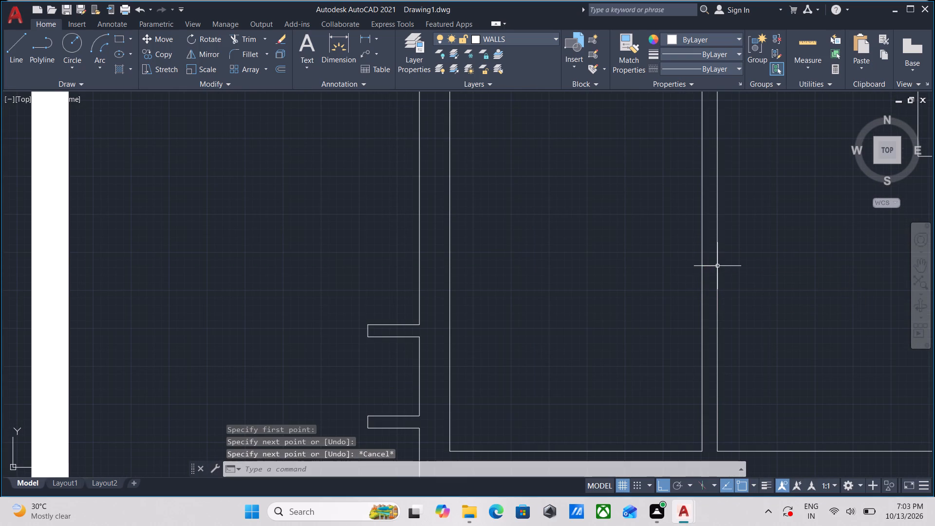
pyautogui.scroll(2, 720, 272)
pyautogui.press('Escape')
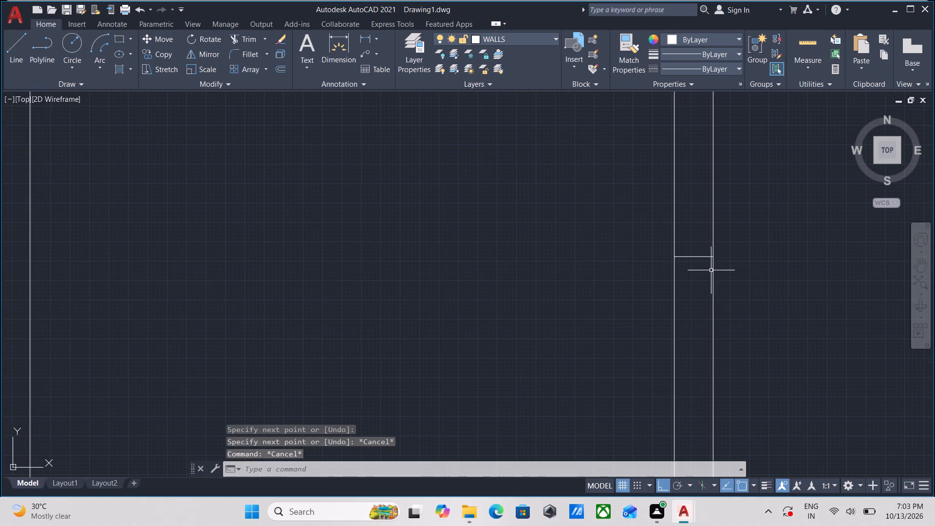
# Offset the short line across the partition by 1' upward and 1' downward.
pyautogui.click(703, 270)
pyautogui.click(680, 236)
pyautogui.press('o')
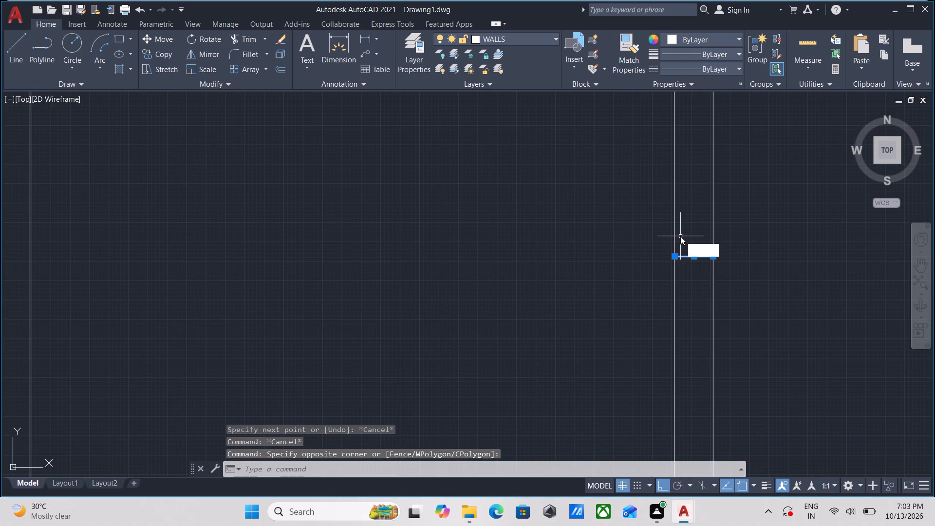
pyautogui.press('Return')
pyautogui.click(695, 257)
pyautogui.click(696, 247)
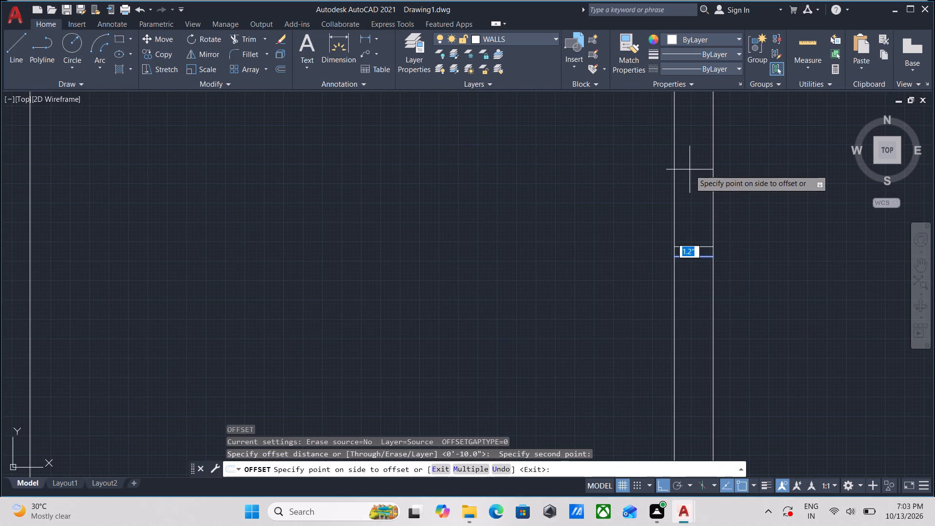
pyautogui.write("1'")
pyautogui.press('Return')
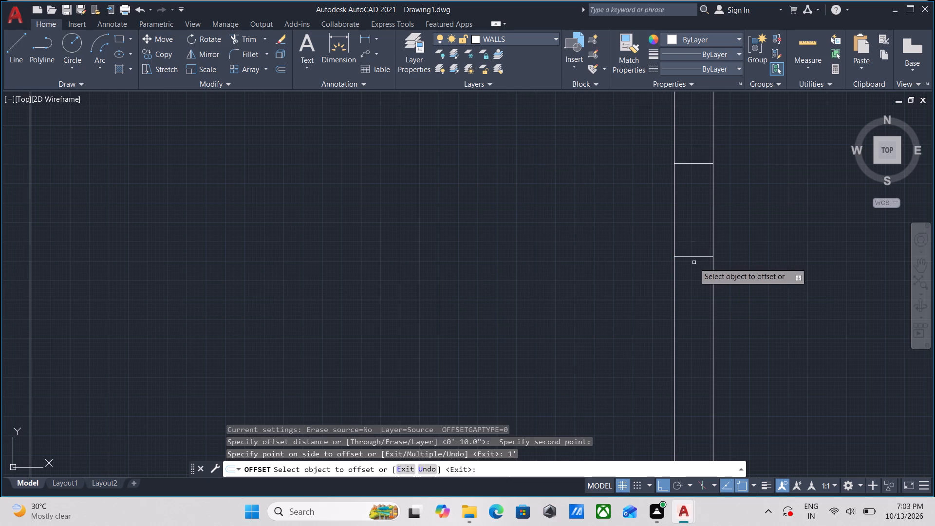
pyautogui.click(692, 258)
pyautogui.write("1'")
pyautogui.press('Return')
pyautogui.press('Escape')
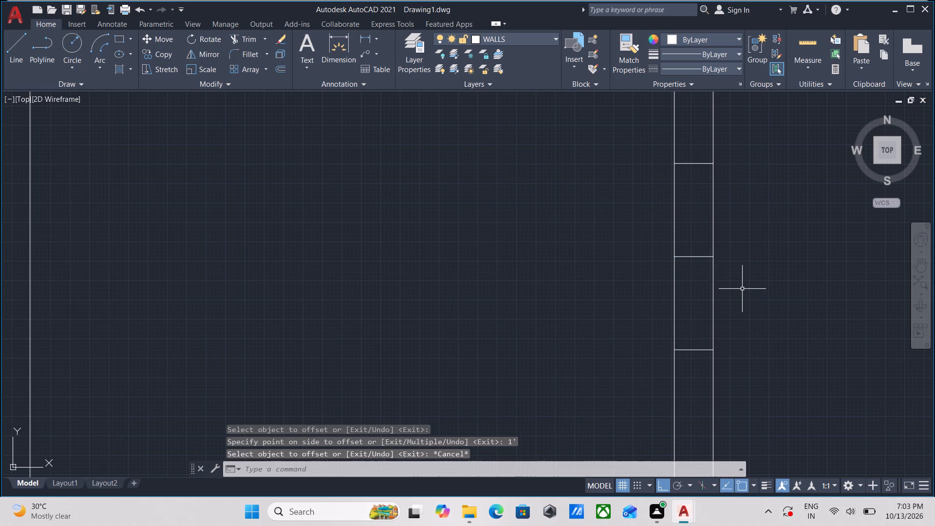
# Trim both partition faces between the two offset lines and remove the middle line, leaving a door opening.
pyautogui.write('TR')
pyautogui.press('Return')
pyautogui.click(742, 288)
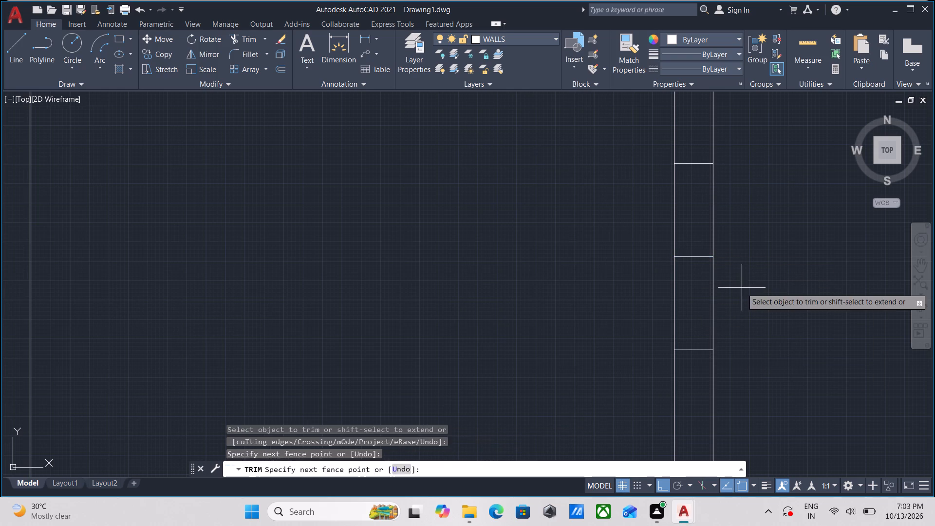
pyautogui.click(579, 289)
pyautogui.click(731, 244)
pyautogui.click(600, 224)
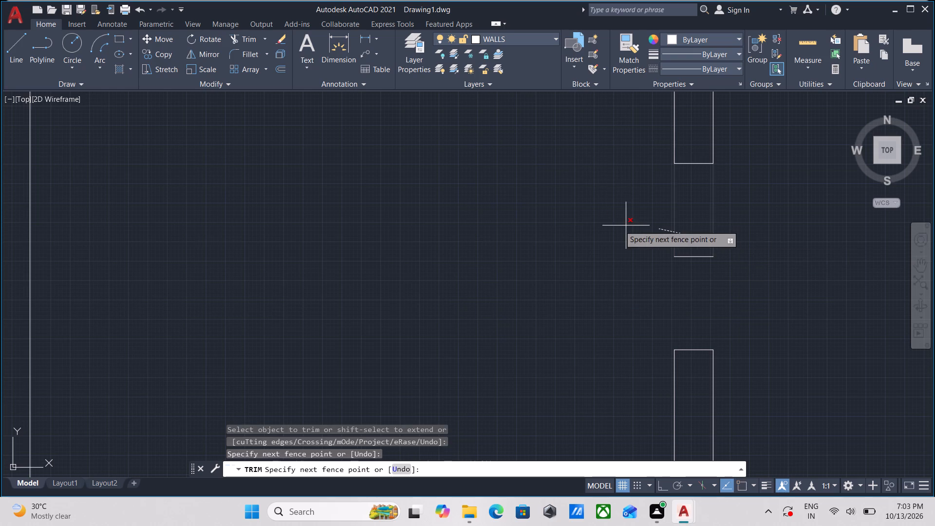
pyautogui.click(685, 289)
pyautogui.click(703, 224)
pyautogui.press('Escape')
# Draw a short line across the horizontal wall above the partition, continuing the partition's right face to the wall's upper face.
pyautogui.scroll(-5, 703, 224)
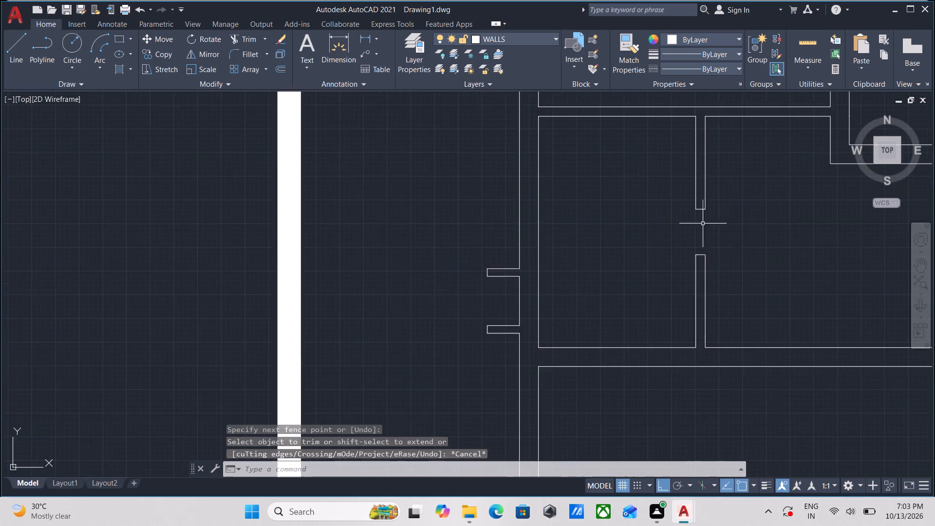
pyautogui.moveTo(736, 235); pyautogui.dragTo(680, 250, button='middle')
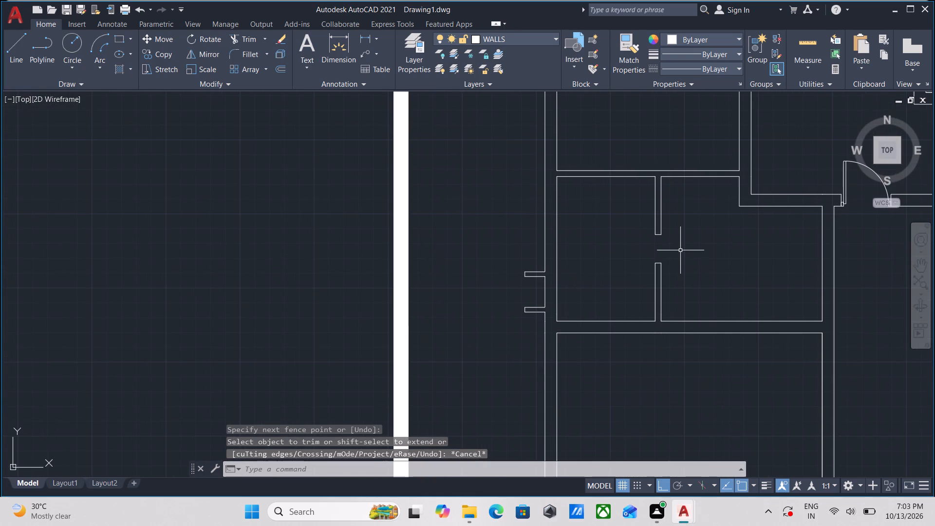
pyautogui.scroll(-1, 721, 256)
pyautogui.moveTo(715, 259); pyautogui.dragTo(699, 268, button='middle')
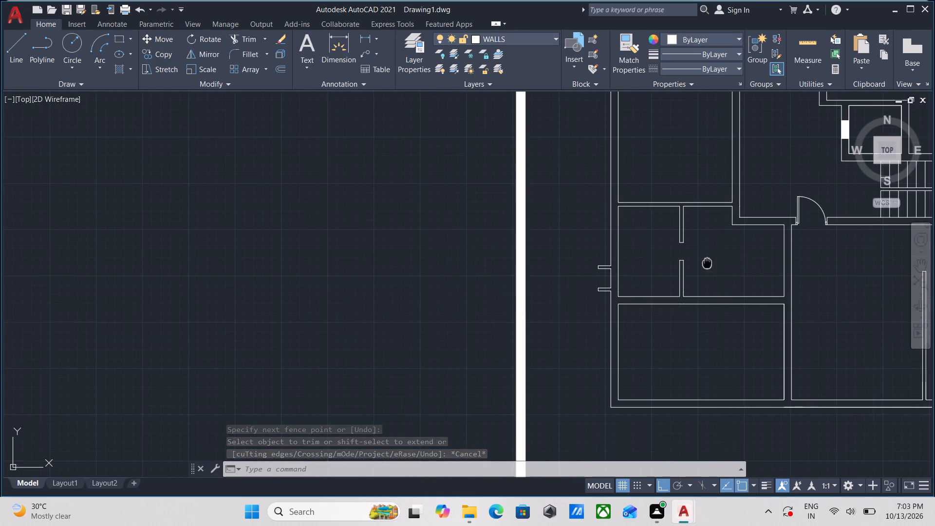
pyautogui.moveTo(699, 268); pyautogui.dragTo(692, 273, button='middle')
pyautogui.scroll(2, 680, 253)
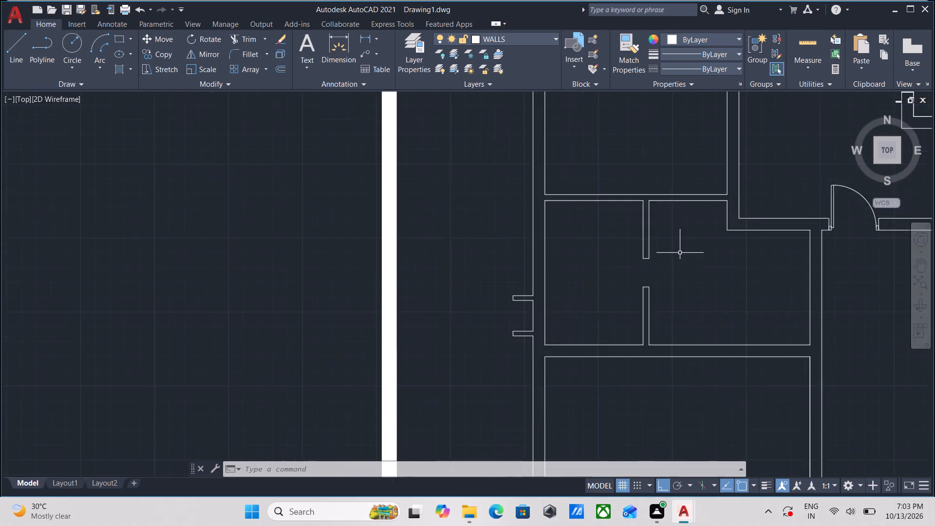
pyautogui.moveTo(670, 236); pyautogui.dragTo(670, 284, button='middle')
pyautogui.moveTo(673, 296); pyautogui.dragTo(674, 303, button='middle')
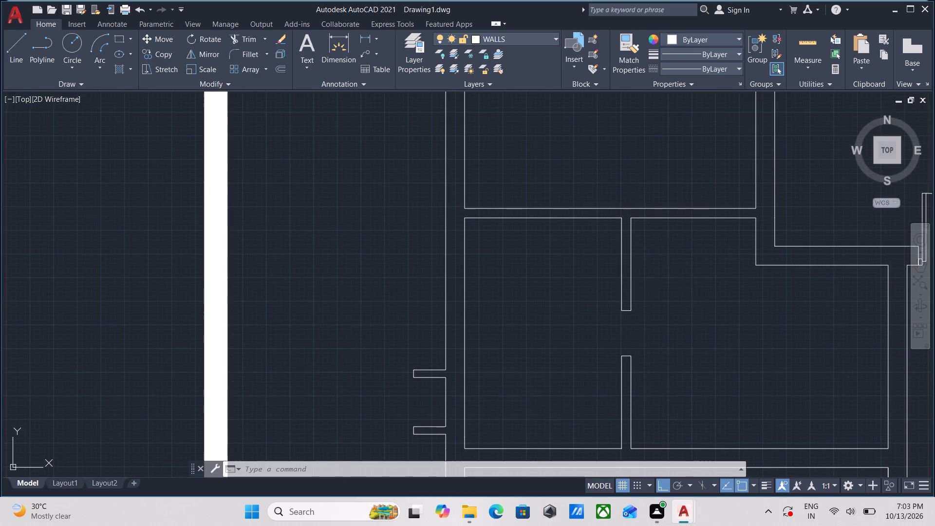
pyautogui.moveTo(674, 303); pyautogui.dragTo(674, 311, button='middle')
pyautogui.press('l')
pyautogui.press('Return')
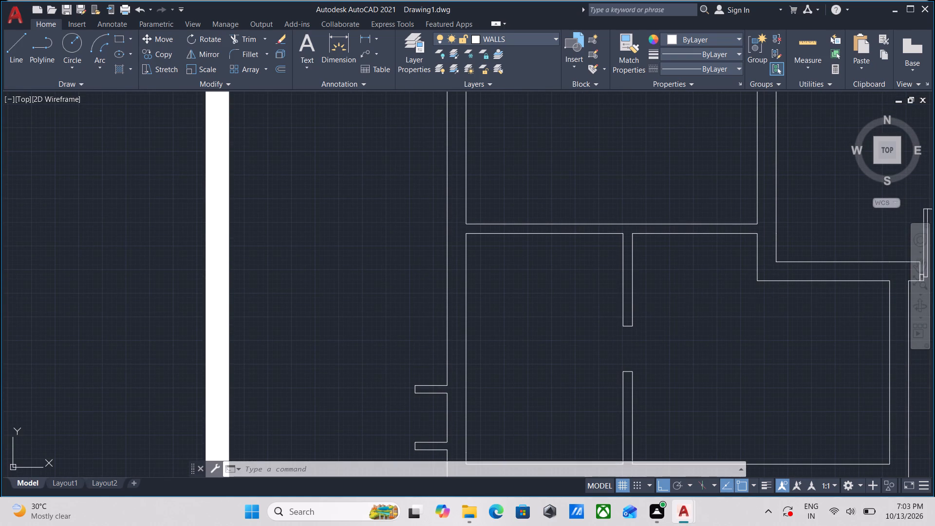
pyautogui.scroll(2, 642, 256)
pyautogui.click(618, 203)
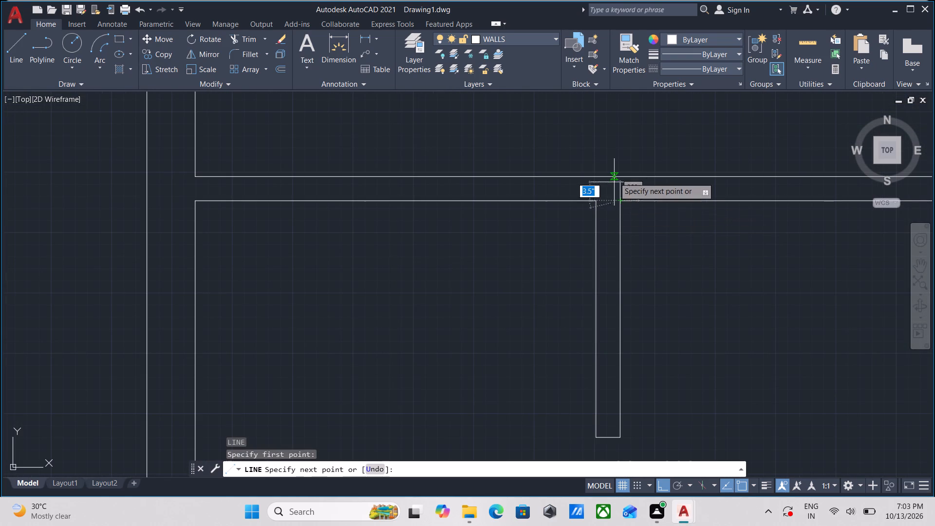
pyautogui.click(617, 176)
pyautogui.press('Escape')
# Offset the short line across the horizontal wall by 3' to the right to mark an opening.
pyautogui.moveTo(629, 191); pyautogui.dragTo(624, 187)
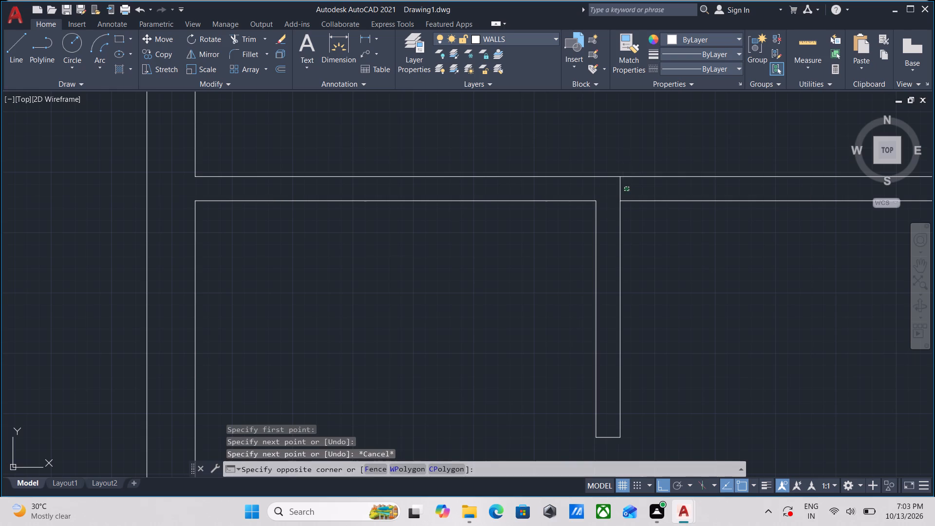
pyautogui.click(602, 181)
pyautogui.press('o')
pyautogui.press('Return')
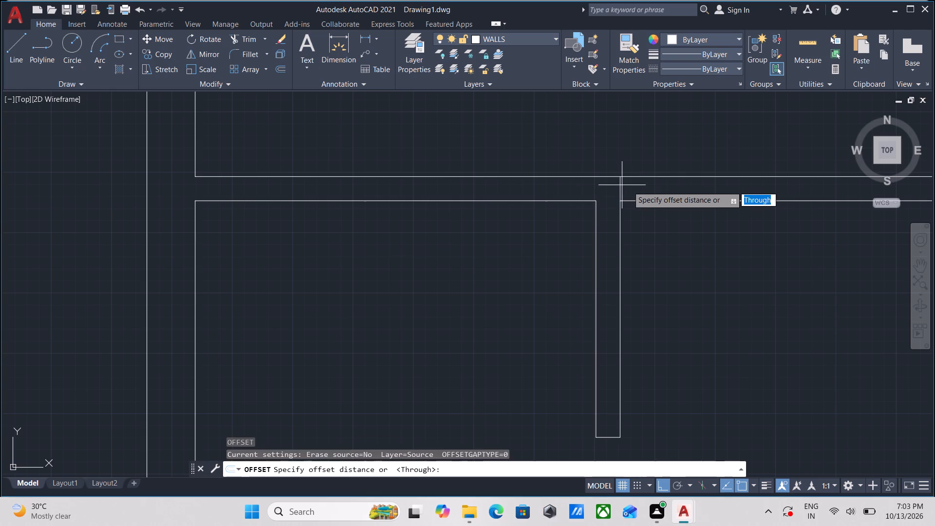
pyautogui.click(619, 188)
pyautogui.click(650, 187)
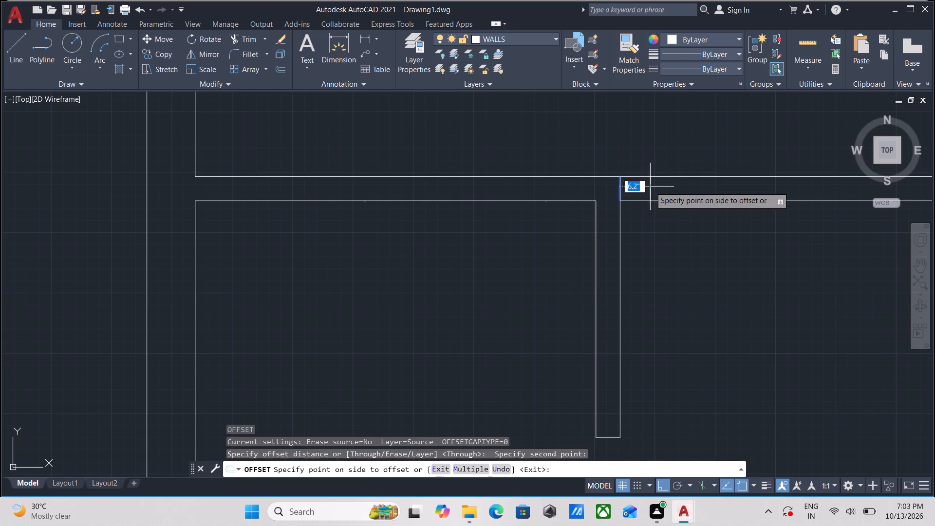
pyautogui.write("3'")
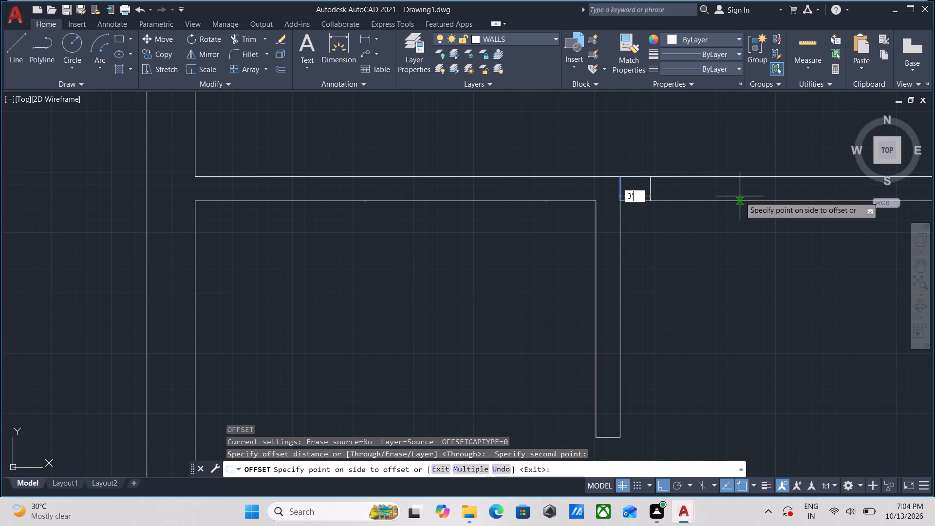
pyautogui.press('Return')
pyautogui.press('Escape')
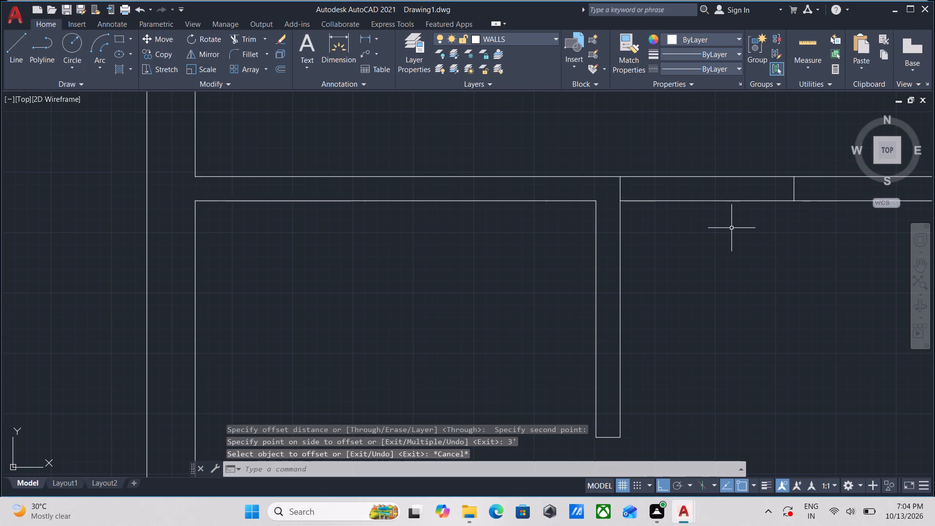
# Trim both faces of the horizontal wall between the partition's right face and the 3' offset line, leaving a door opening.
pyautogui.write('TR')
pyautogui.press('Return')
pyautogui.click(725, 236)
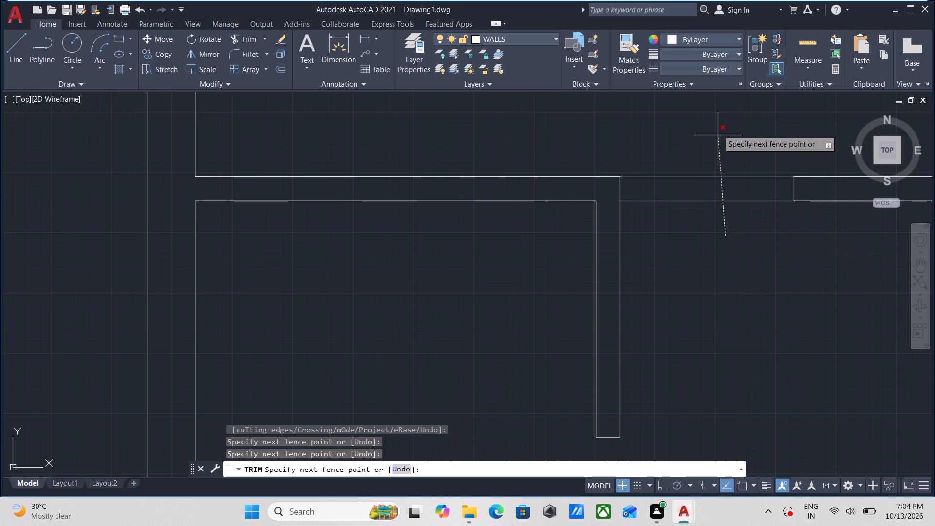
pyautogui.click(718, 128)
pyautogui.scroll(-2, 714, 257)
pyautogui.moveTo(714, 247); pyautogui.dragTo(721, 159, button='middle')
pyautogui.scroll(-1, 733, 255)
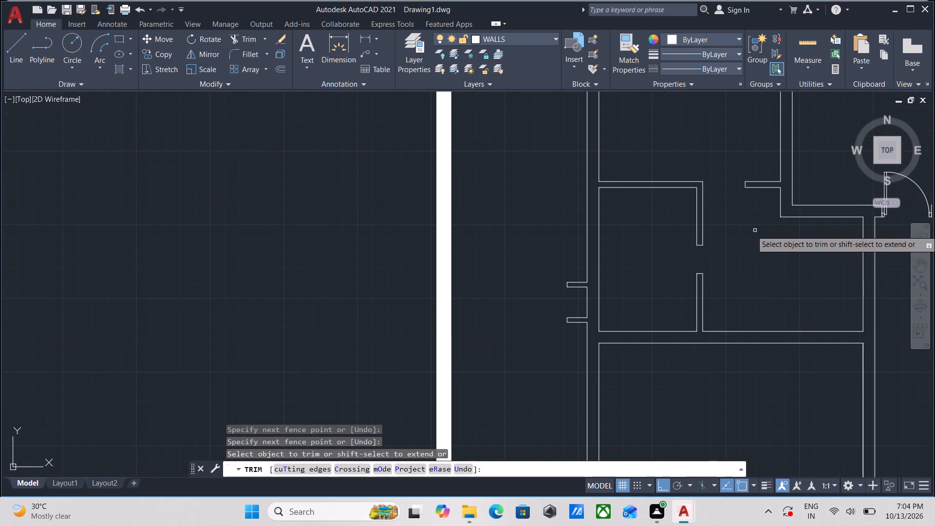
pyautogui.scroll(-1, 754, 244)
pyautogui.moveTo(751, 247); pyautogui.dragTo(723, 191, button='middle')
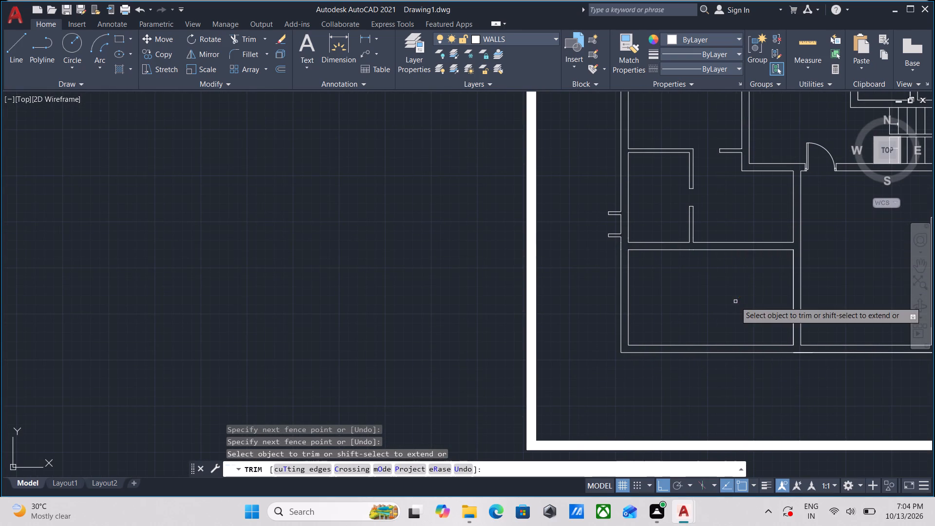
pyautogui.moveTo(735, 301); pyautogui.dragTo(680, 273, button='middle')
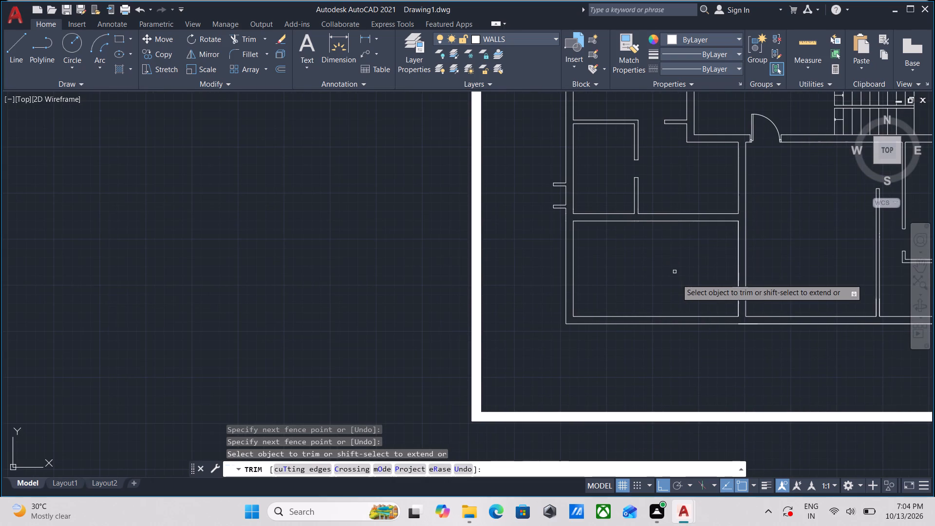
pyautogui.moveTo(676, 280); pyautogui.dragTo(676, 247, button='middle')
pyautogui.press('Escape')
# Draw a short line across the lower end of the lower-left room's right wall, along the bottom wall's inner face.
pyautogui.scroll(2, 747, 319)
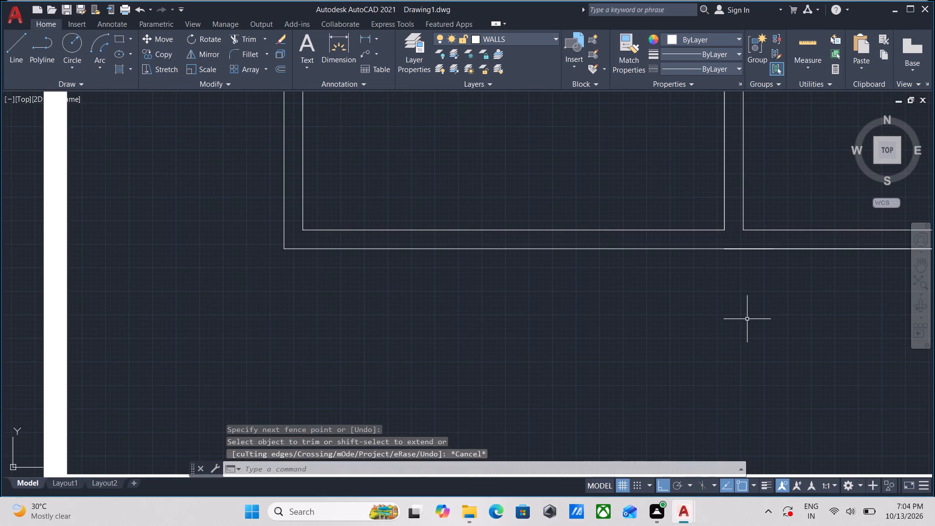
pyautogui.press('l')
pyautogui.press('Return')
pyautogui.scroll(2, 748, 302)
pyautogui.moveTo(738, 258); pyautogui.dragTo(708, 400, button='middle')
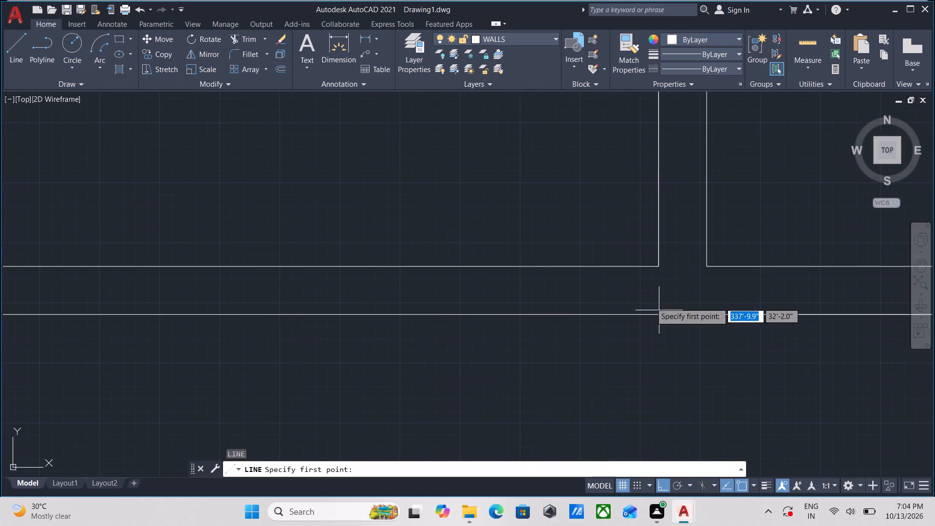
pyautogui.click(656, 268)
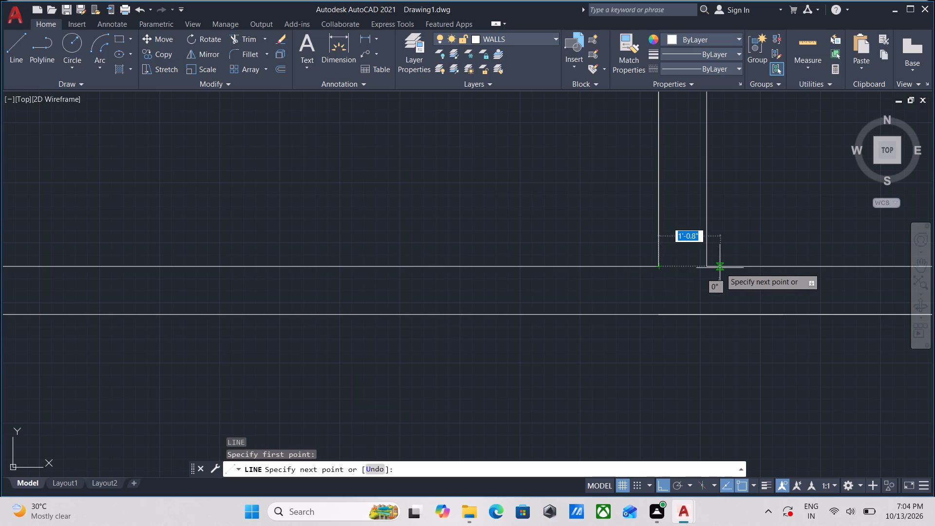
pyautogui.click(709, 267)
pyautogui.press('Escape')
# Offset the short line across the vertical wall 6" upward, and offset that copy another 7' upward to mark an opening.
pyautogui.click(695, 276)
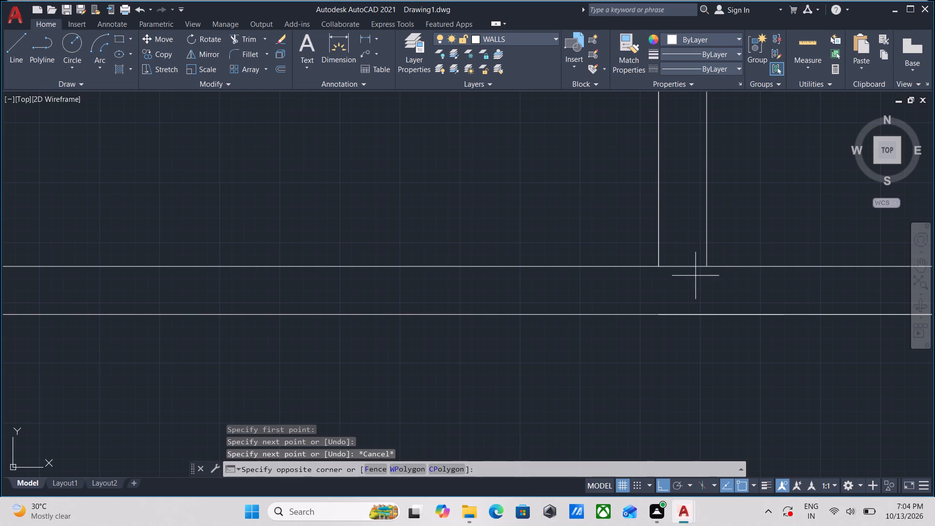
pyautogui.click(685, 247)
pyautogui.press('o')
pyautogui.press('Return')
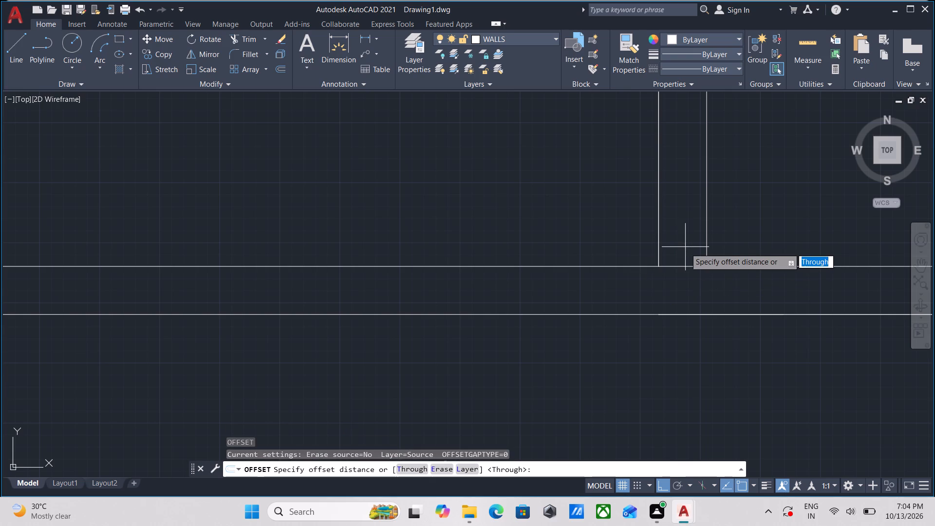
pyautogui.click(684, 269)
pyautogui.click(680, 240)
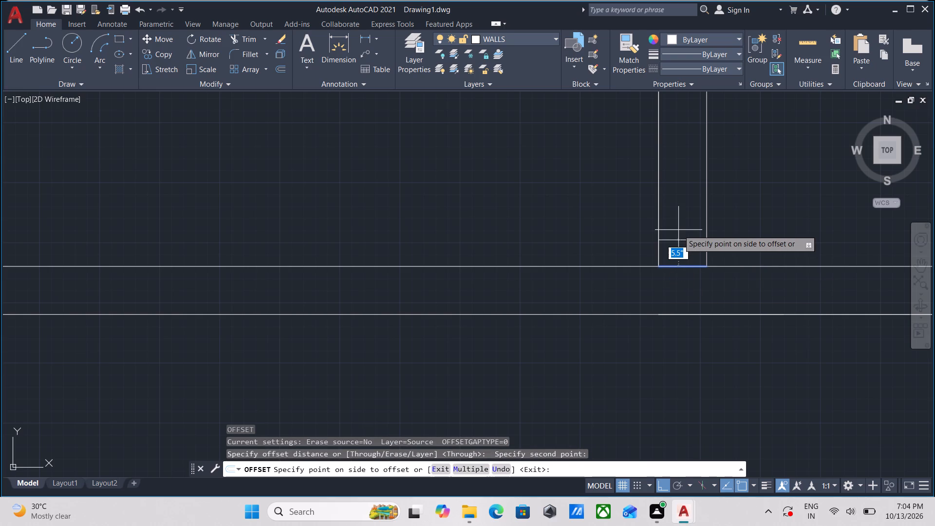
pyautogui.press('6')
pyautogui.press('Return')
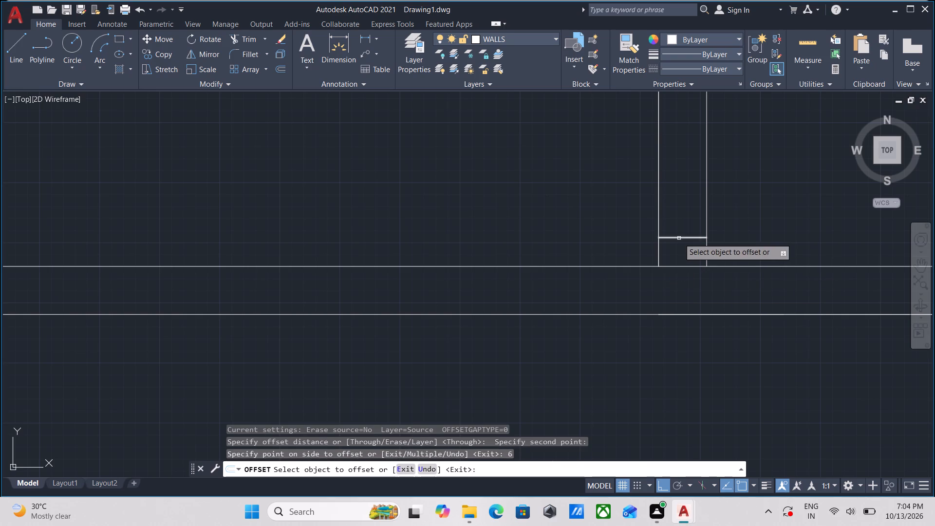
pyautogui.click(679, 238)
pyautogui.write("7'")
pyautogui.press('Return')
# Examine the lower rooms and the overall wall layout of the floor plan.
pyautogui.scroll(-4, 678, 180)
pyautogui.moveTo(678, 191); pyautogui.dragTo(674, 227, button='middle')
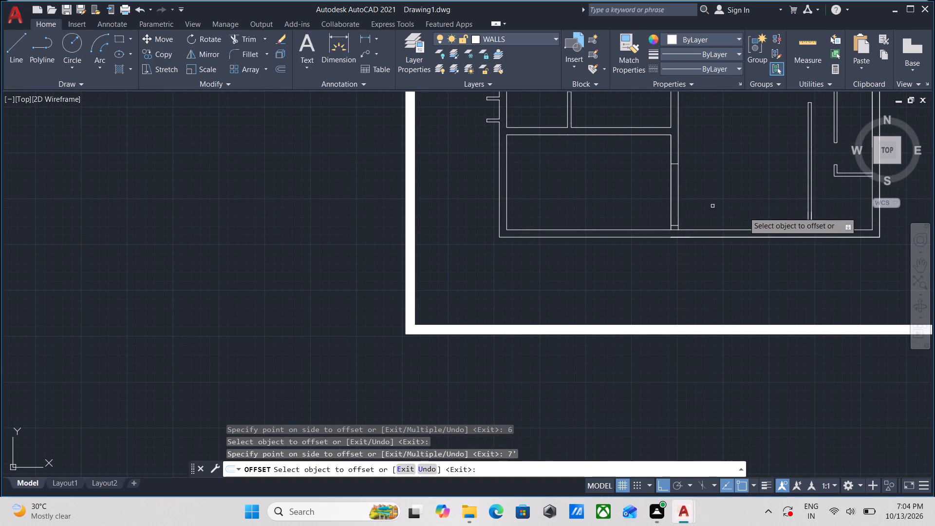
pyautogui.moveTo(736, 268); pyautogui.dragTo(748, 248, button='middle')
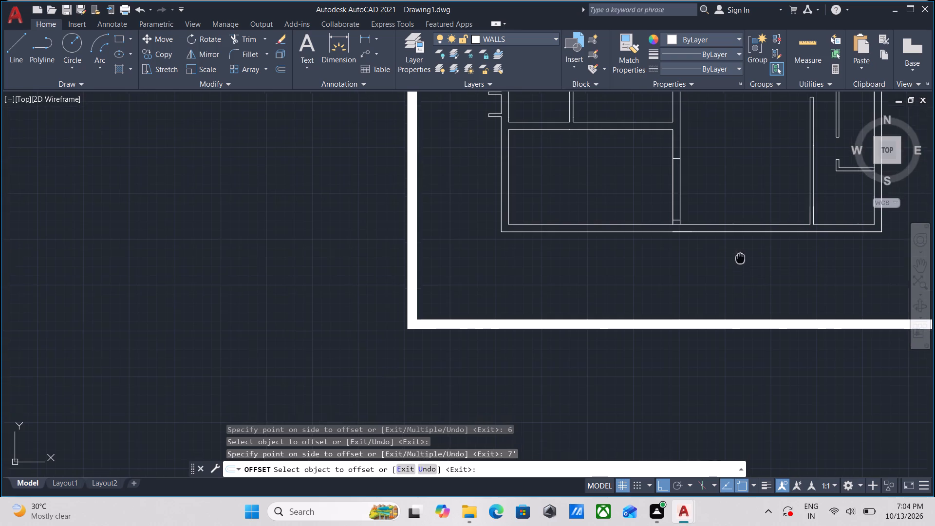
pyautogui.moveTo(748, 248); pyautogui.dragTo(770, 229, button='middle')
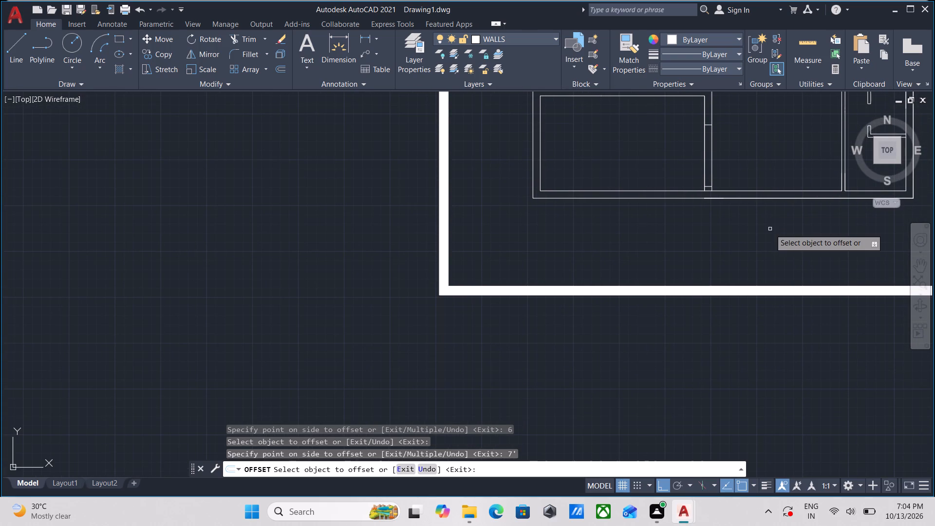
pyautogui.moveTo(759, 199); pyautogui.dragTo(749, 281, button='middle')
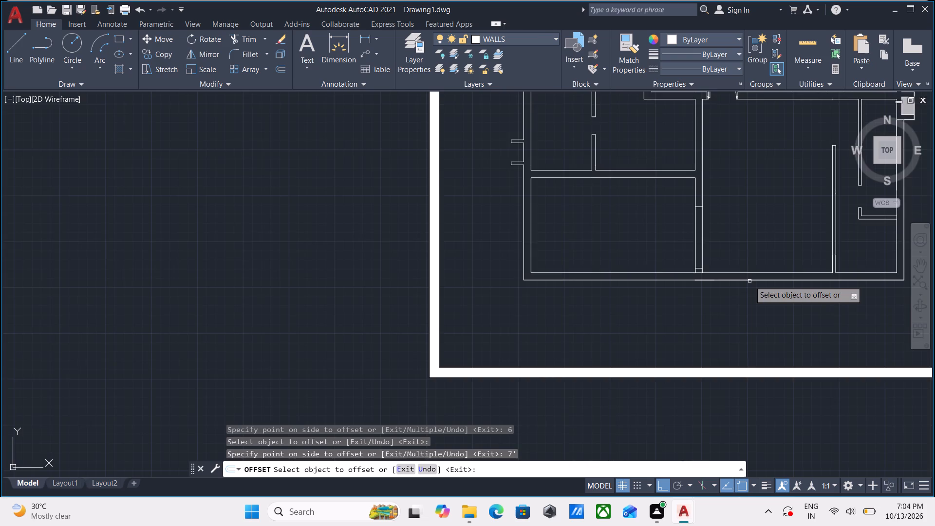
pyautogui.scroll(-2, 749, 281)
pyautogui.moveTo(638, 171); pyautogui.dragTo(654, 218, button='middle')
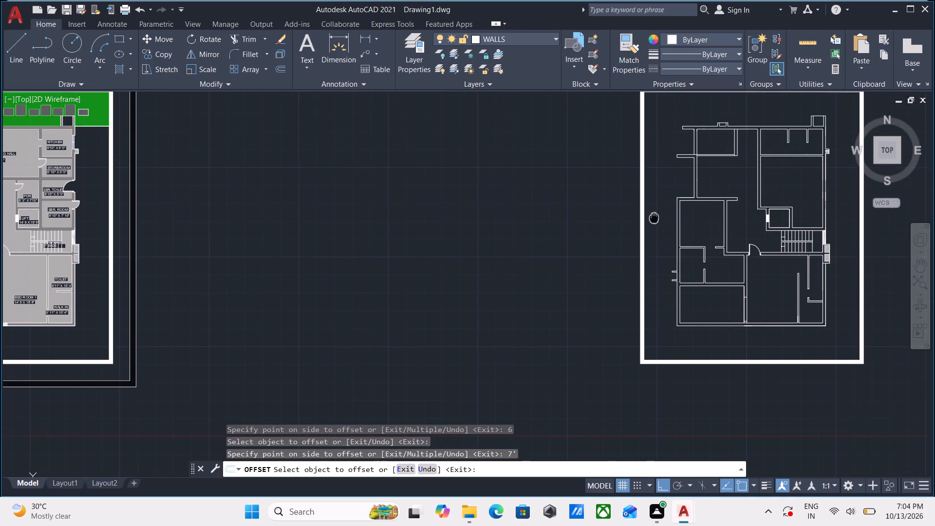
pyautogui.scroll(1, 706, 163)
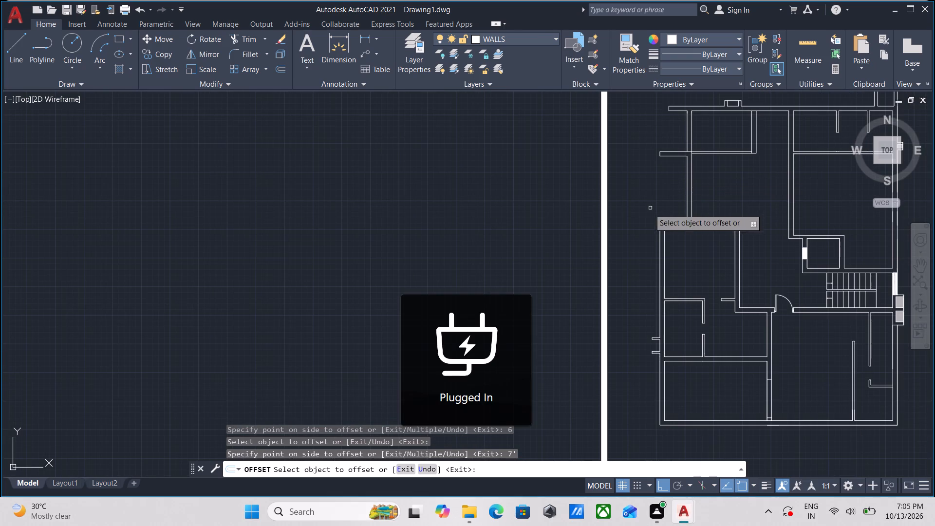
pyautogui.moveTo(706, 279); pyautogui.dragTo(707, 284)
pyautogui.scroll(1, 707, 280)
pyautogui.scroll(-1, 707, 284)
pyautogui.moveTo(707, 284); pyautogui.dragTo(701, 257, button='middle')
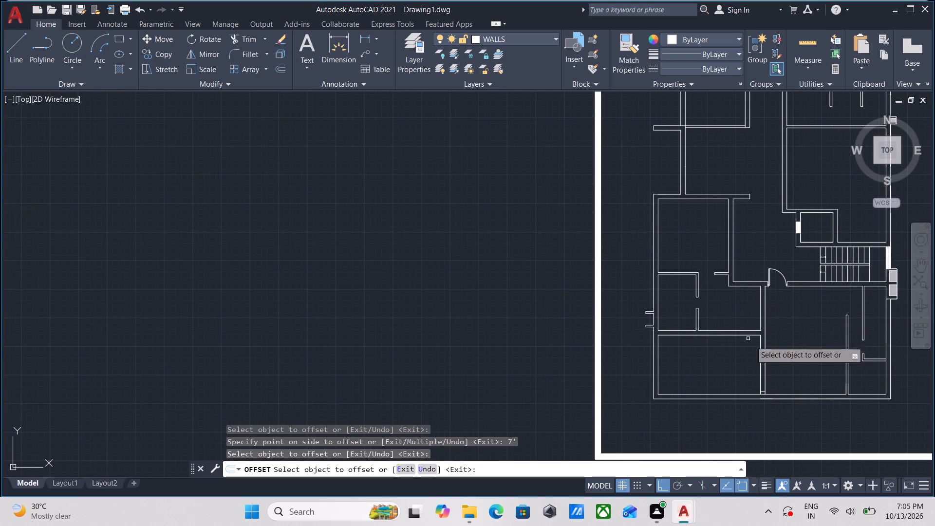
pyautogui.scroll(1, 767, 368)
pyautogui.press('Escape')
# Draw a short line across the bottom wall, continuing the vertical wall's left face down to the outer face.
pyautogui.moveTo(780, 371); pyautogui.dragTo(780, 330, button='middle')
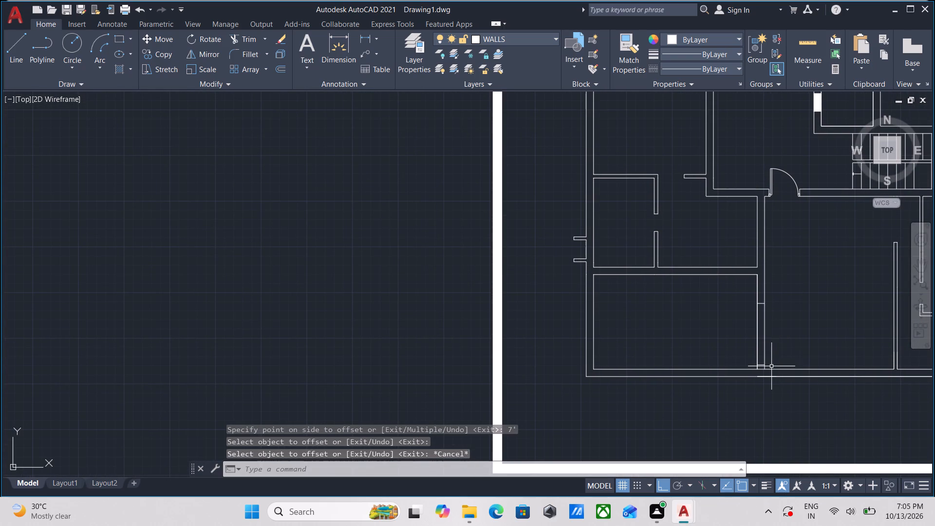
pyautogui.scroll(2, 733, 435)
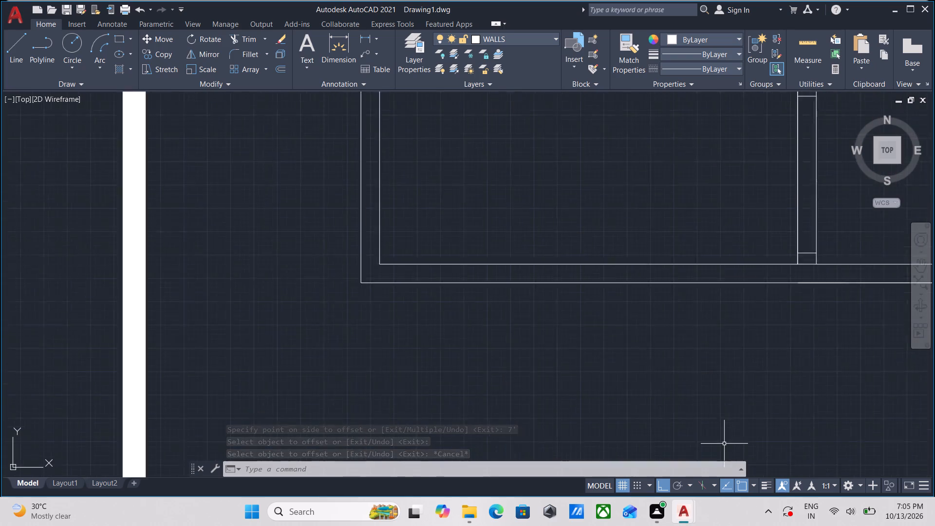
pyautogui.scroll(1, 723, 444)
pyautogui.moveTo(762, 361); pyautogui.dragTo(670, 420, button='middle')
pyautogui.press('l')
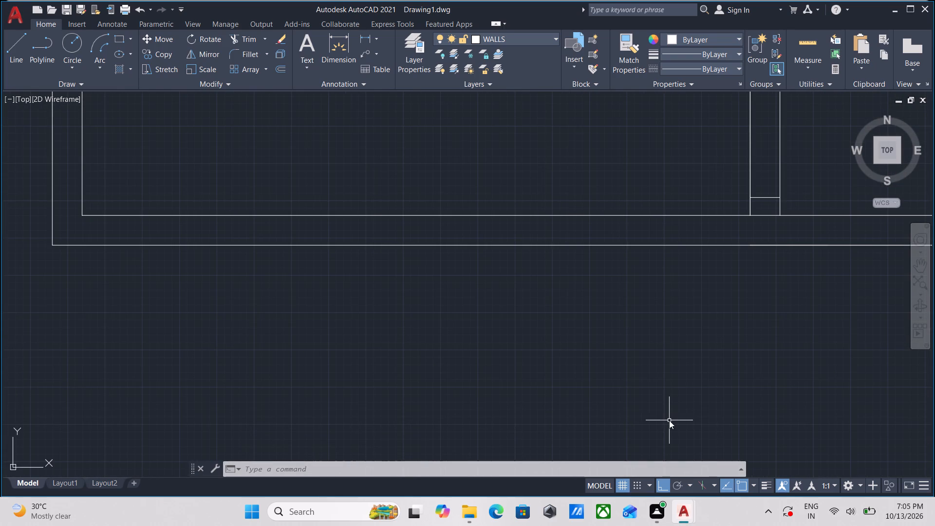
pyautogui.press('Return')
pyautogui.scroll(1, 754, 258)
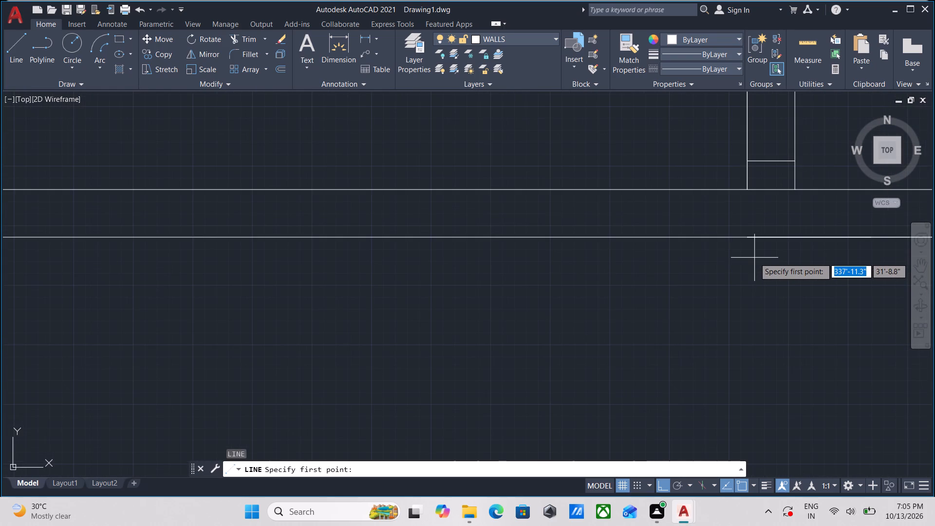
pyautogui.scroll(1, 763, 237)
pyautogui.moveTo(739, 185); pyautogui.dragTo(741, 221, button='middle')
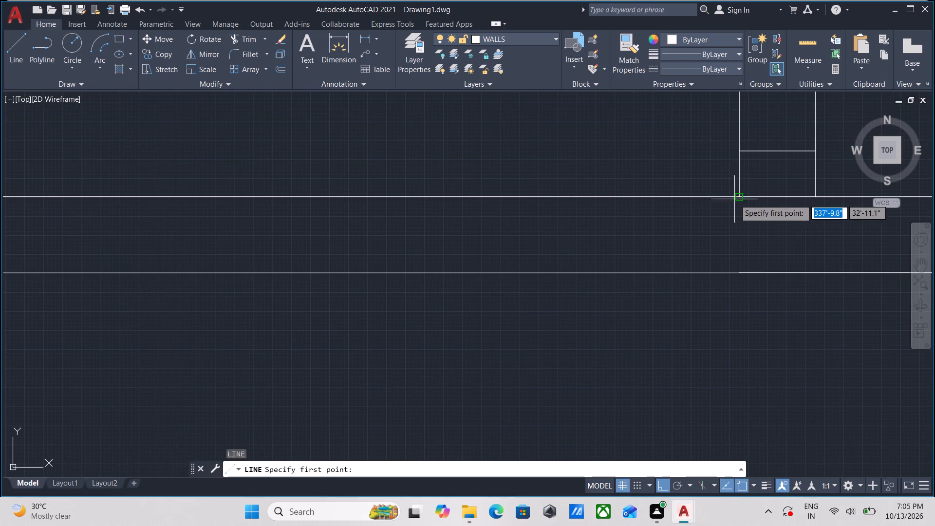
pyautogui.click(740, 199)
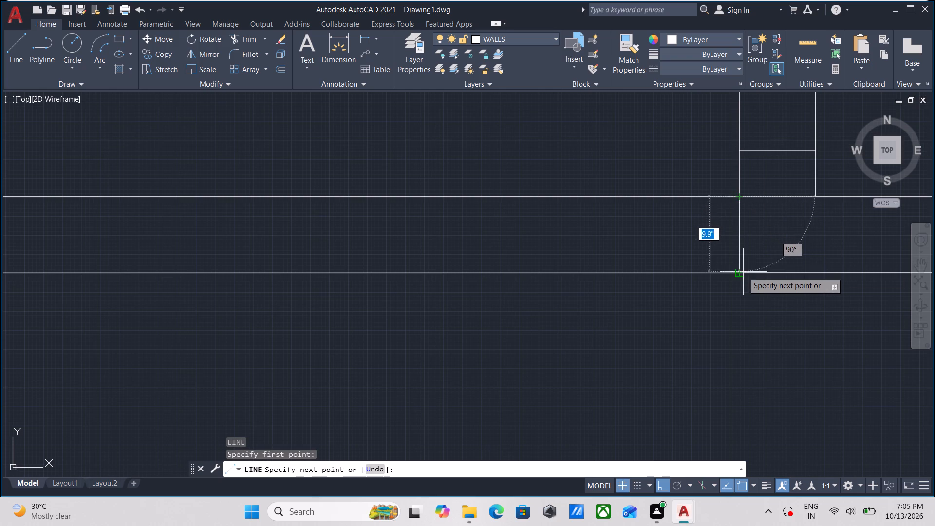
pyautogui.click(743, 273)
pyautogui.press('Escape')
# Offset the short line across the bottom wall by 6" to the left.
pyautogui.moveTo(750, 233); pyautogui.dragTo(745, 233)
pyautogui.click(713, 234)
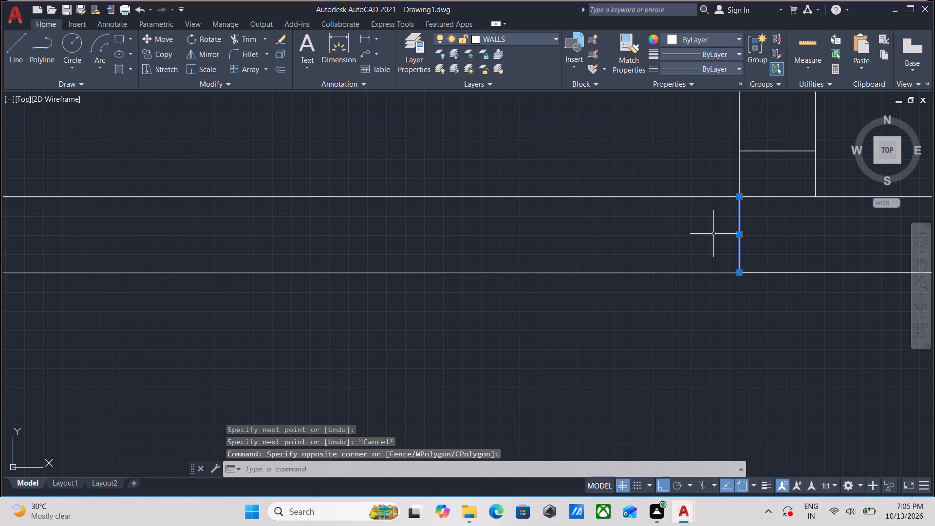
pyautogui.press('o')
pyautogui.press('Return')
pyautogui.click(736, 233)
pyautogui.click(704, 233)
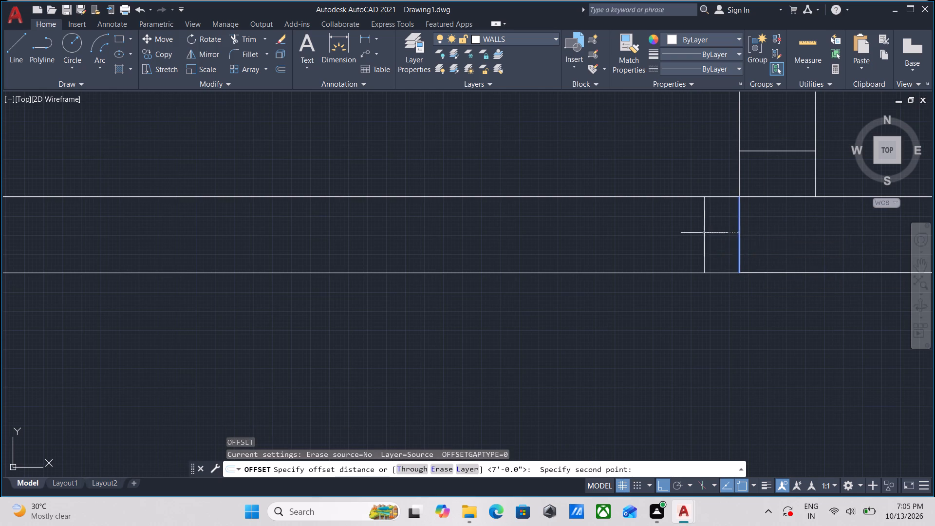
pyautogui.press('6')
pyautogui.press('Return')
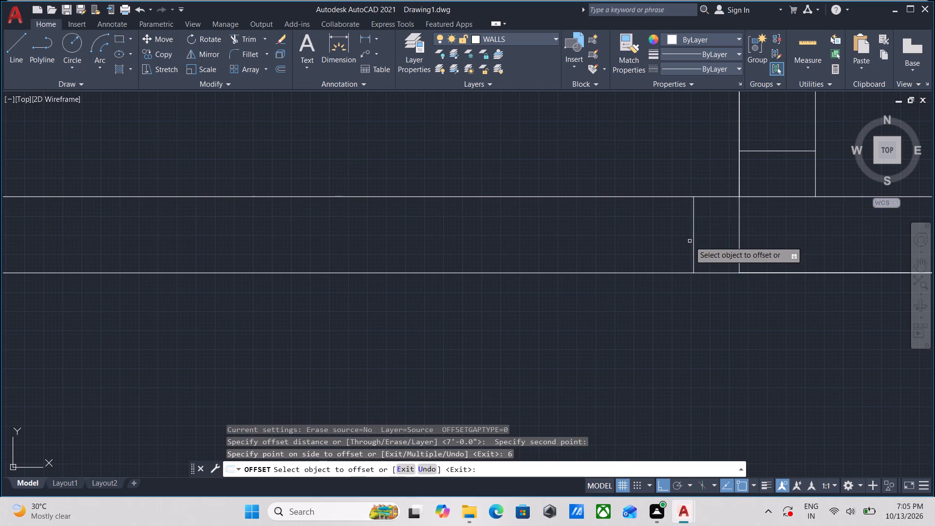
pyautogui.scroll(-1, 723, 247)
pyautogui.press('Escape')
# Trim away the original short line across the bottom wall and the inner-face segment between the vertical wall's two faces.
pyautogui.write('TR')
pyautogui.press('Return')
pyautogui.click(730, 244)
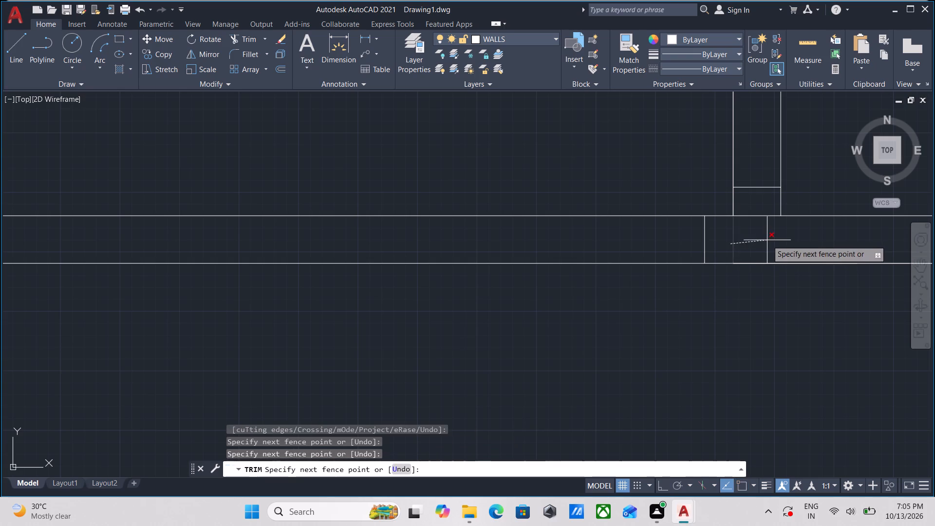
pyautogui.click(767, 240)
pyautogui.click(763, 229)
pyautogui.click(763, 213)
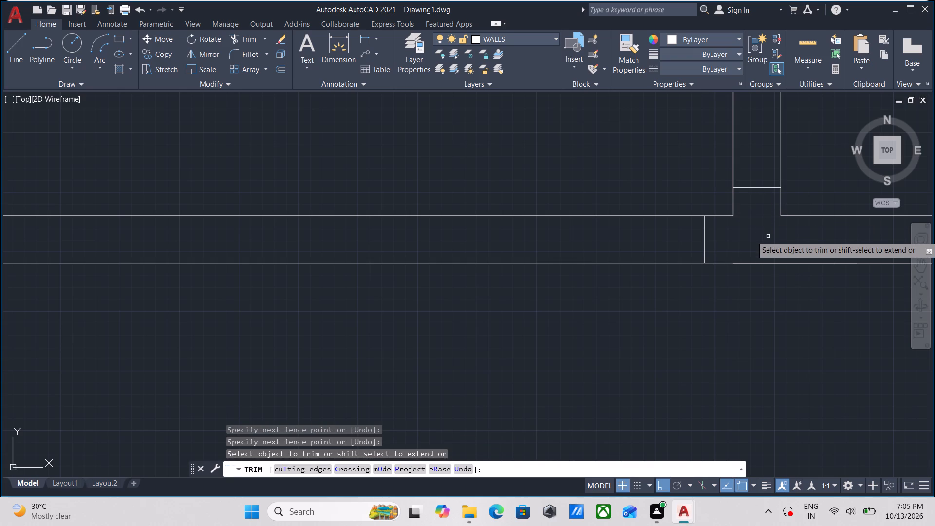
pyautogui.press('Escape')
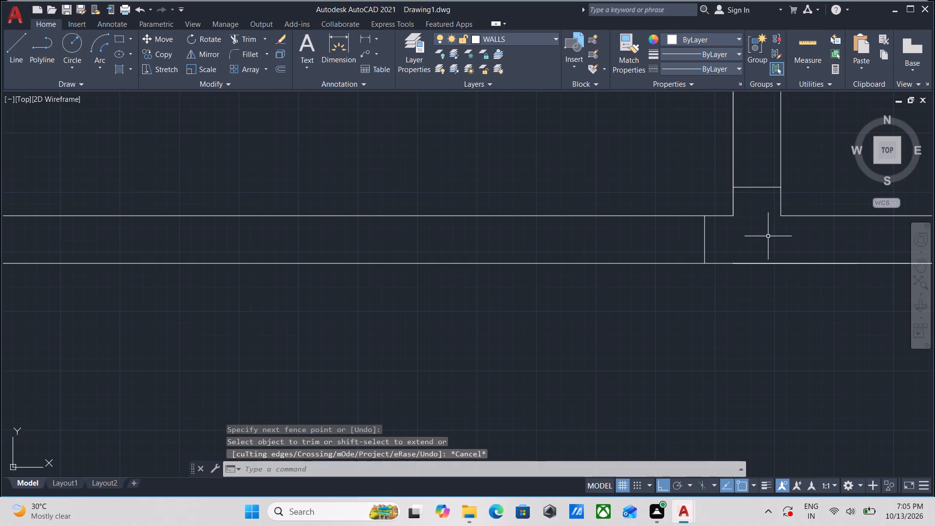
# Draw a short line across the bottom wall, continuing the vertical wall's right face down to the outer face.
pyautogui.press('l')
pyautogui.press('Return')
pyautogui.click(781, 219)
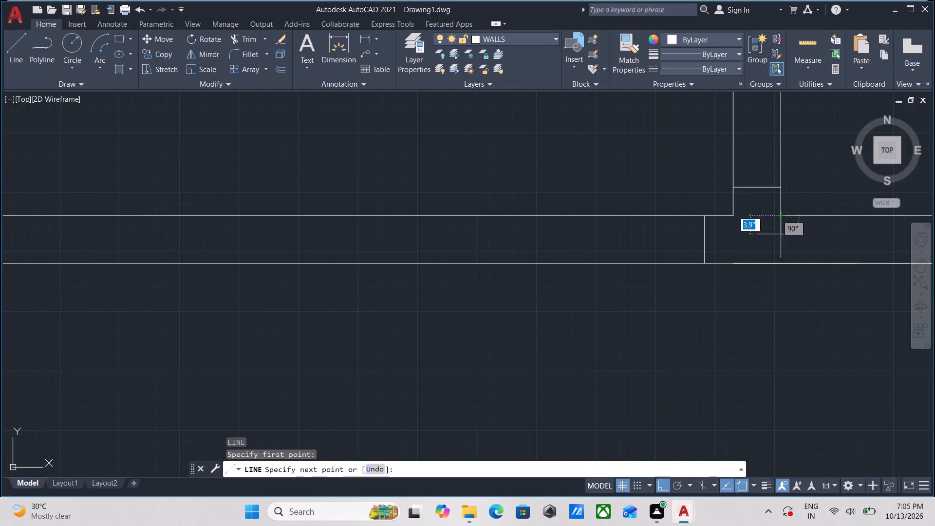
pyautogui.click(784, 263)
pyautogui.press('Escape')
# Offset the short line across the bottom wall at the vertical wall's right face by 1' to the right.
pyautogui.click(789, 246)
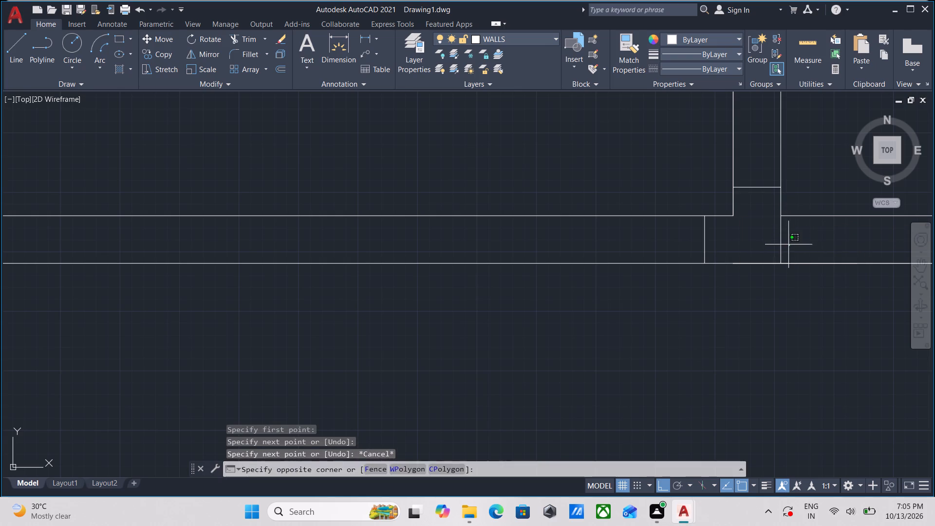
pyautogui.click(762, 235)
pyautogui.press('o')
pyautogui.press('Return')
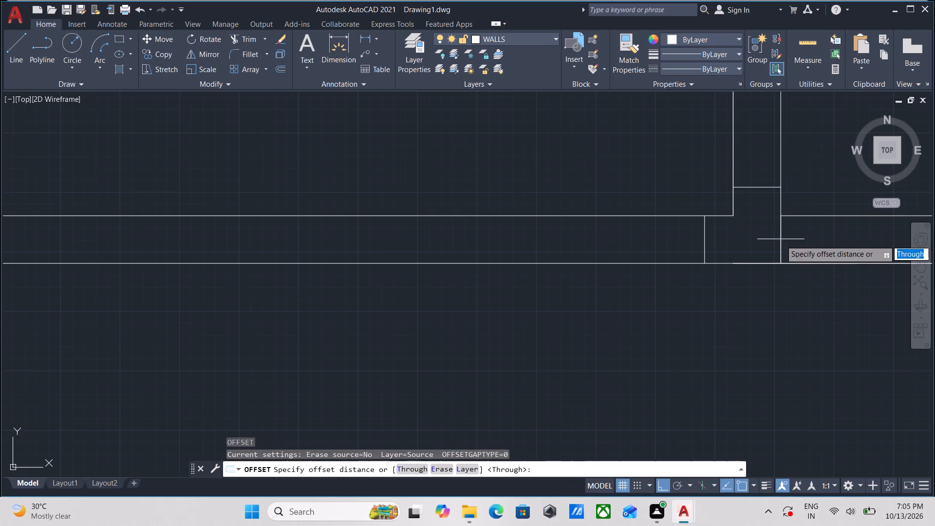
pyautogui.click(781, 242)
pyautogui.click(828, 245)
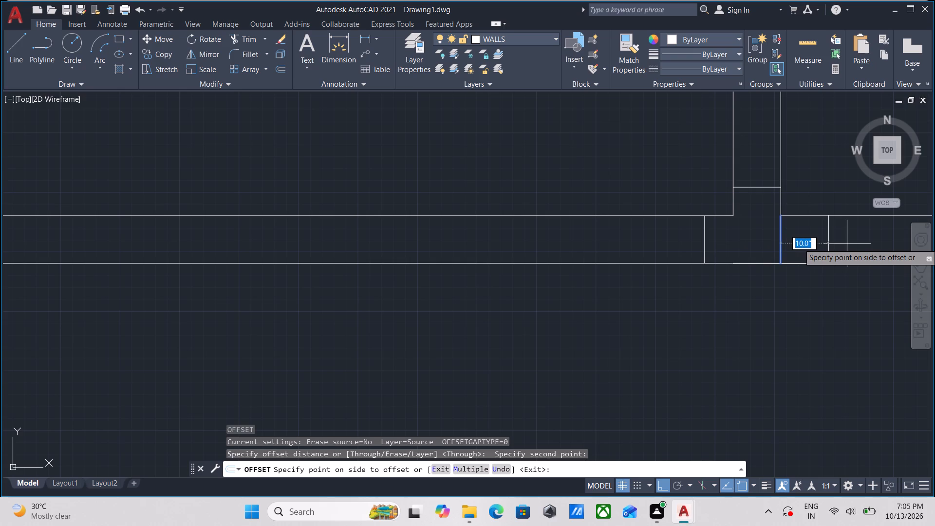
pyautogui.write("1'")
pyautogui.press('Return')
pyautogui.scroll(-1, 847, 244)
pyautogui.moveTo(847, 244); pyautogui.dragTo(798, 251, button='middle')
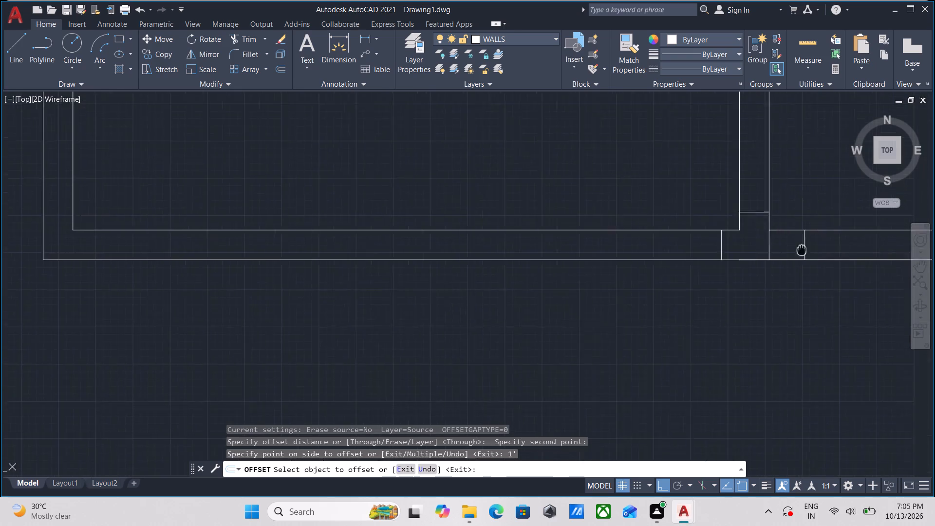
pyautogui.moveTo(798, 251); pyautogui.dragTo(774, 261, button='middle')
pyautogui.press('Escape')
# Trim away the original short line across the bottom wall below the vertical wall's right face.
pyautogui.write('TR')
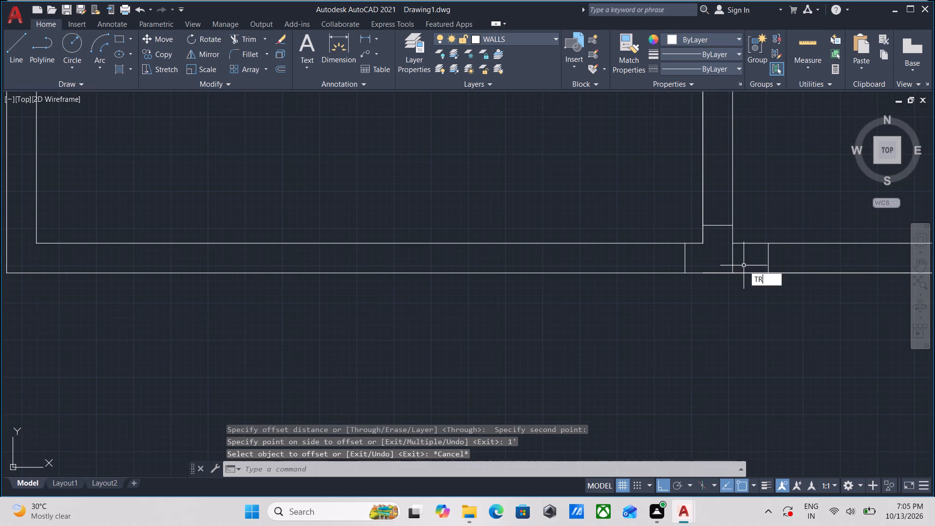
pyautogui.press('Return')
pyautogui.click(744, 263)
pyautogui.click(713, 263)
pyautogui.press('Escape')
# Offset the remaining short line just right of the vertical wall by 6' to the right along the bottom wall.
pyautogui.scroll(-1, 741, 265)
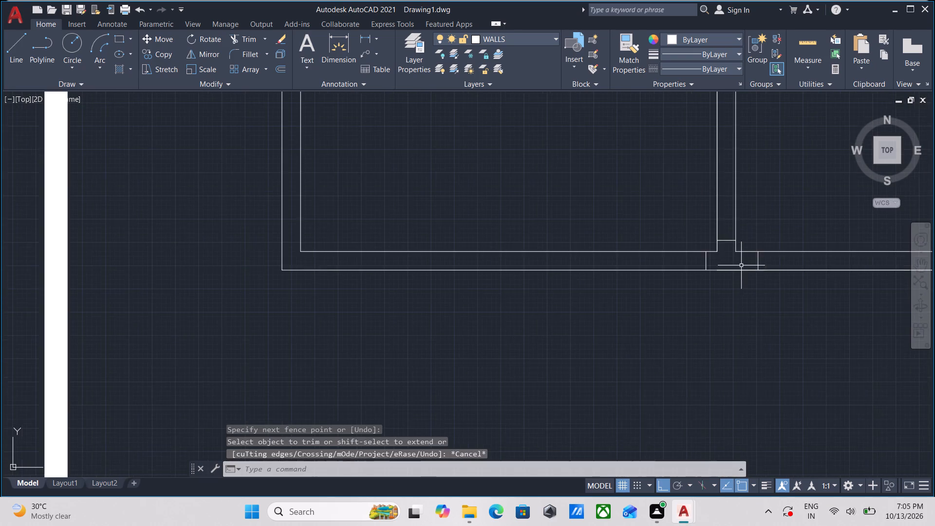
pyautogui.moveTo(741, 265); pyautogui.dragTo(696, 274, button='middle')
pyautogui.scroll(2, 710, 279)
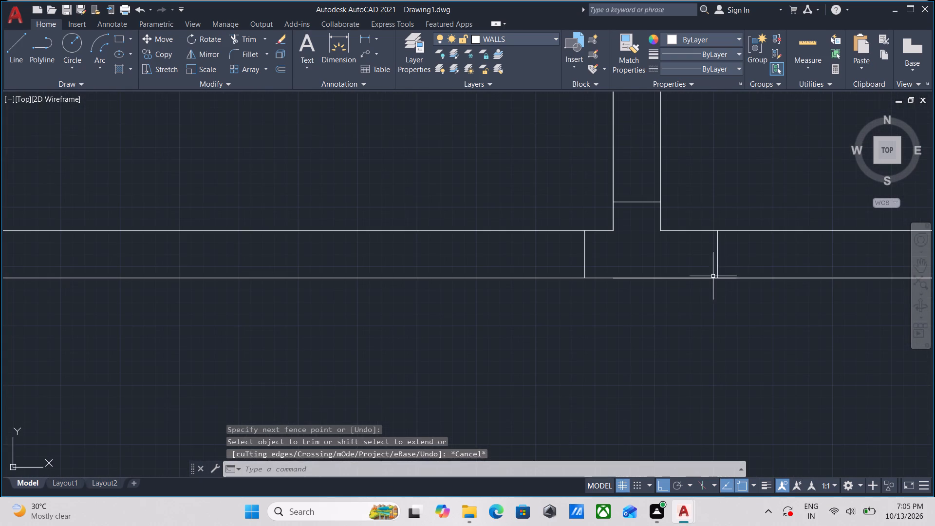
pyautogui.click(726, 268)
pyautogui.click(695, 252)
pyautogui.scroll(-1, 732, 260)
pyautogui.moveTo(732, 260); pyautogui.dragTo(645, 275, button='middle')
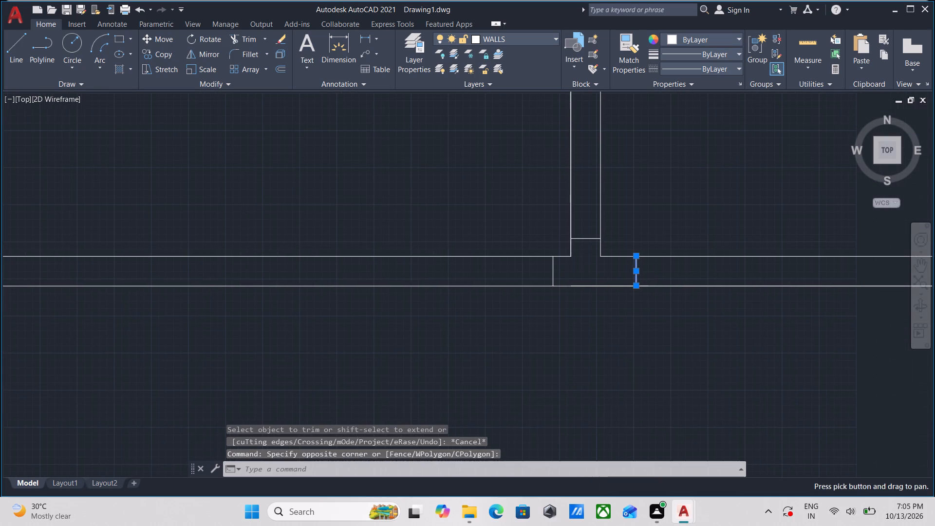
pyautogui.press('o')
pyautogui.press('Return')
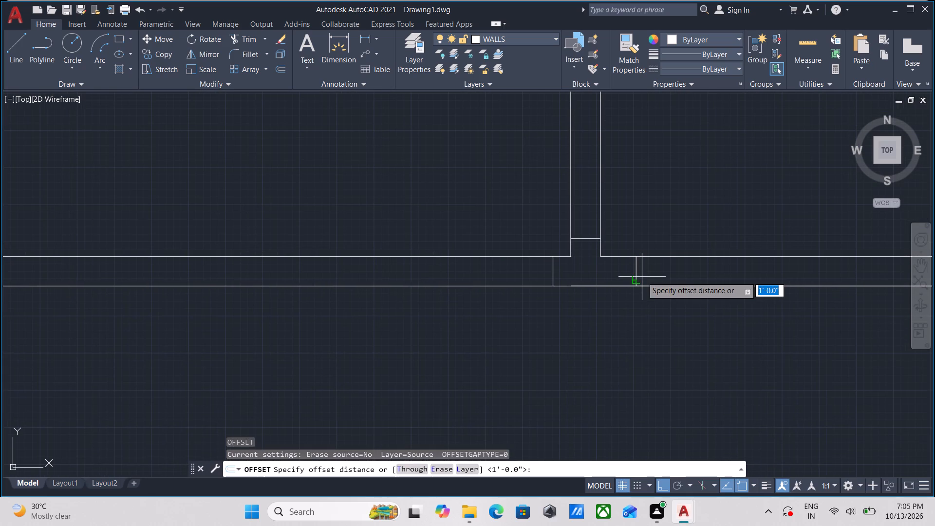
pyautogui.click(636, 271)
pyautogui.click(696, 270)
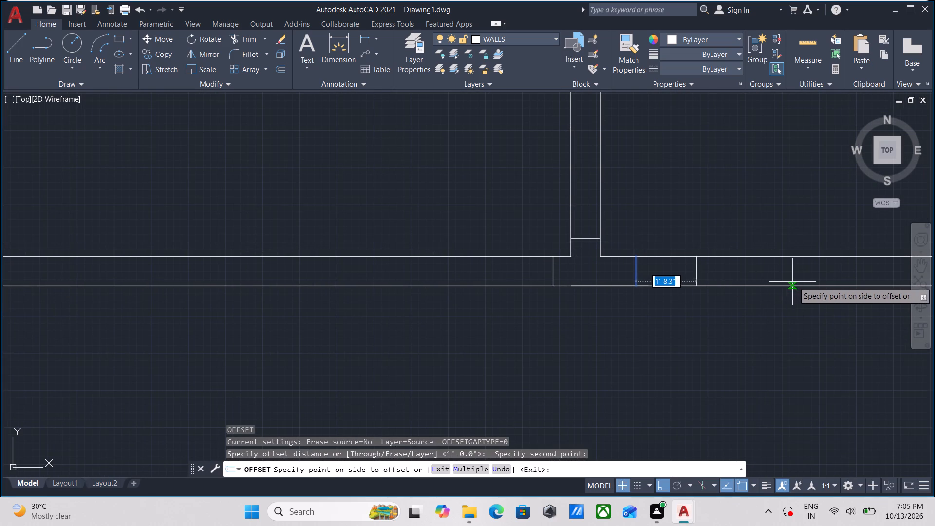
pyautogui.write("6'")
pyautogui.press('Return')
pyautogui.scroll(-2, 804, 283)
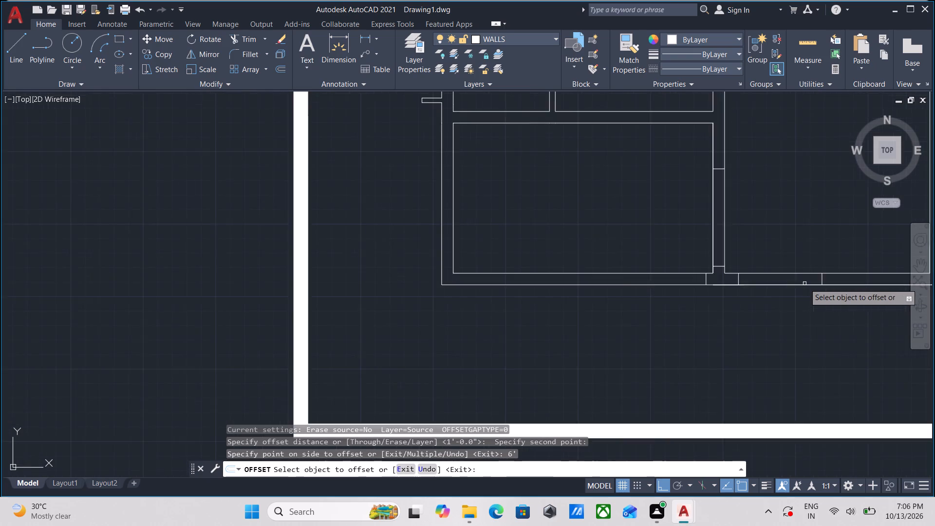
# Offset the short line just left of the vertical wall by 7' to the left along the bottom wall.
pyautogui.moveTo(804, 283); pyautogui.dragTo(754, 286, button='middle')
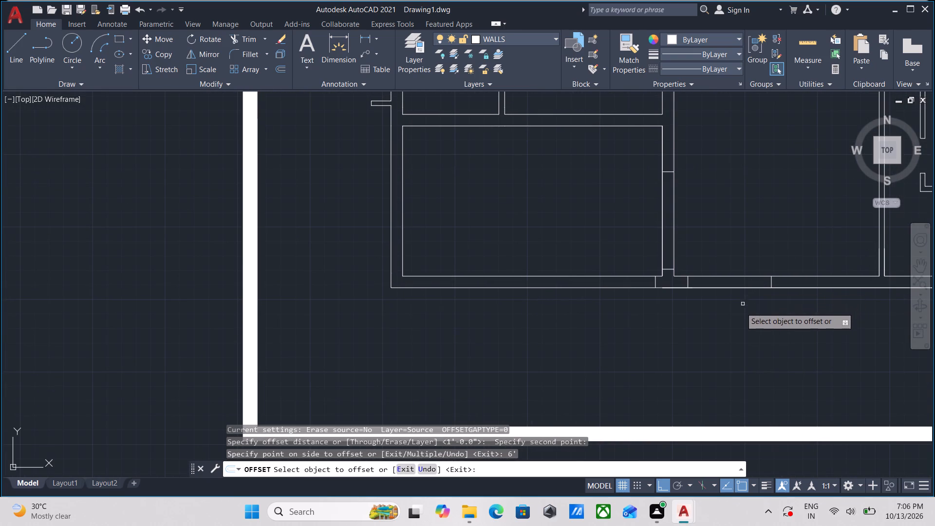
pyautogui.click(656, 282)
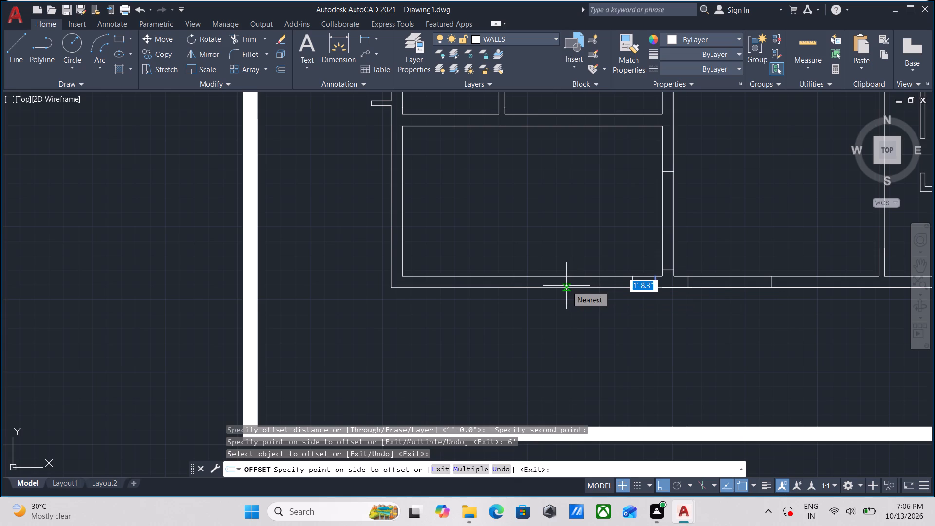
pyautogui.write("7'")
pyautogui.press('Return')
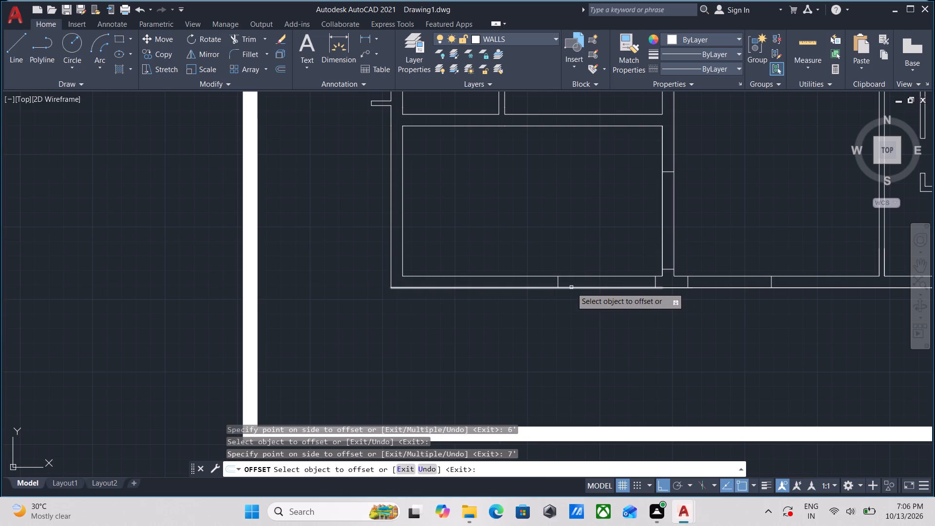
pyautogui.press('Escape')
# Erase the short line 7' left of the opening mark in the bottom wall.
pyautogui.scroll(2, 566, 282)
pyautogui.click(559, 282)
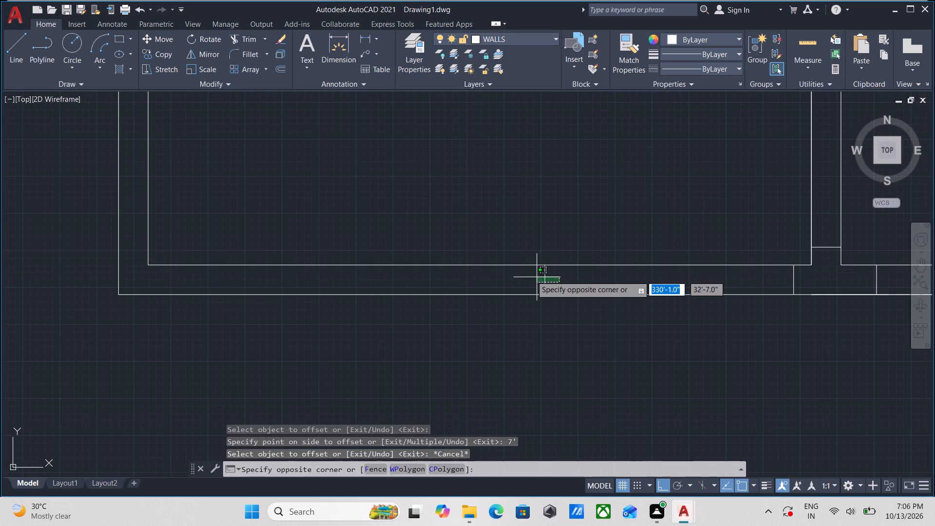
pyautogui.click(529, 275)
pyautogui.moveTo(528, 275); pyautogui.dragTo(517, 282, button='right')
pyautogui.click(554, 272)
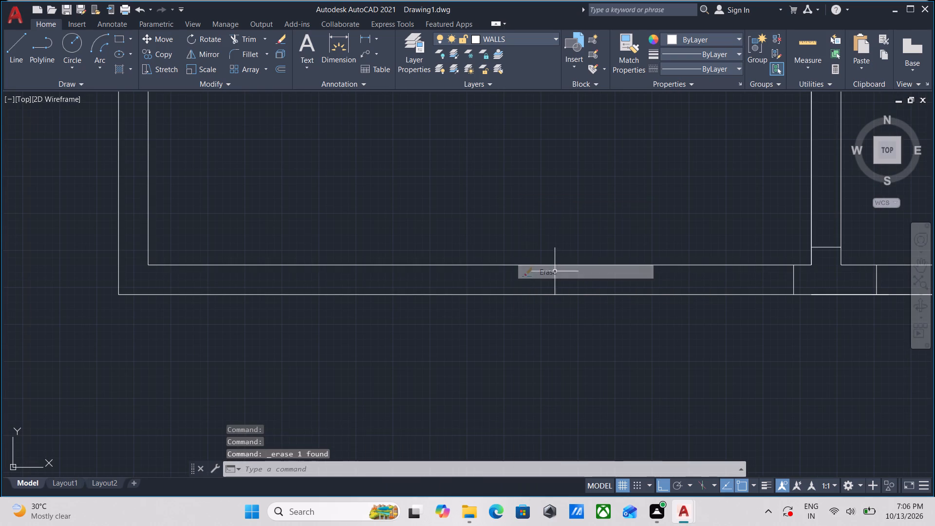
# Draw a short line across the bottom wall at the lower-left corner, continuing the left wall's inner face to the outer face.
pyautogui.scroll(-1, 462, 293)
pyautogui.moveTo(462, 293); pyautogui.dragTo(674, 293, button='middle')
pyautogui.moveTo(508, 303); pyautogui.dragTo(594, 311, button='middle')
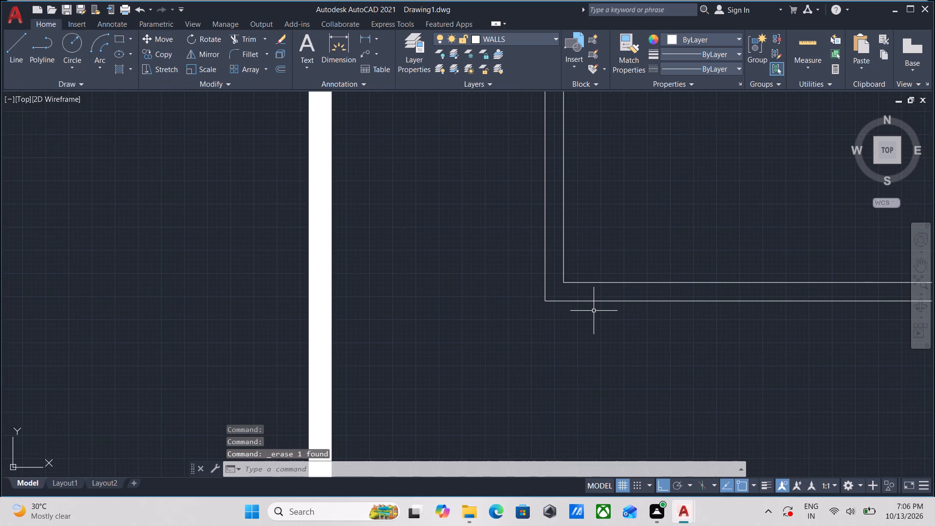
pyautogui.press('l')
pyautogui.press('Return')
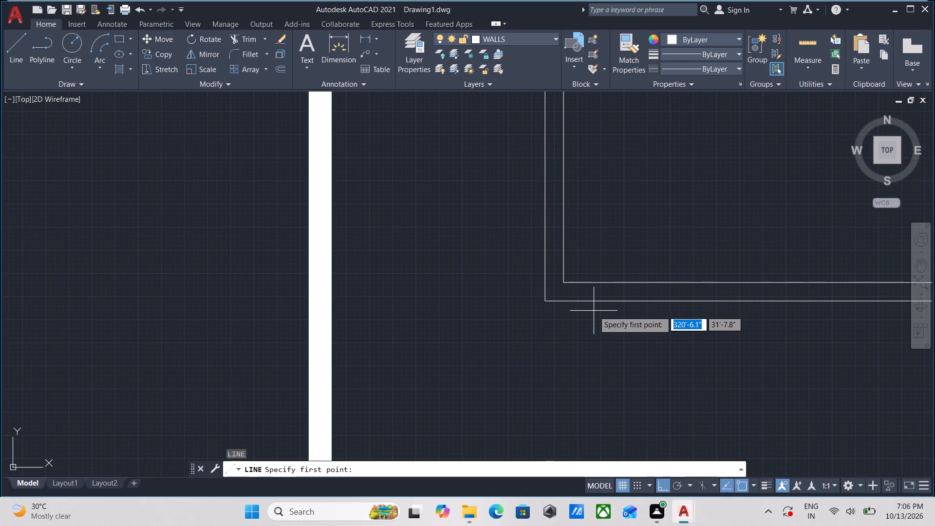
pyautogui.click(563, 284)
pyautogui.click(563, 301)
pyautogui.press('Escape')
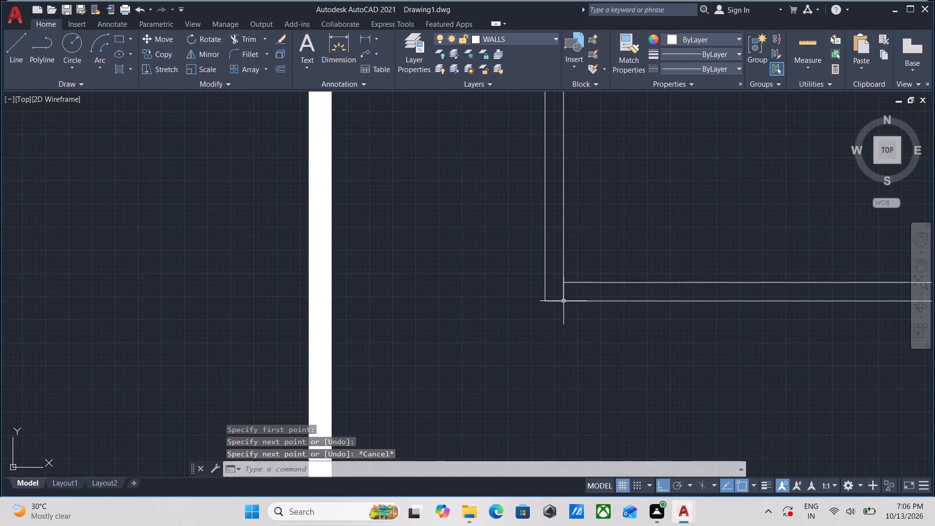
# Offset the short line across the bottom wall at the lower-left corner by 1' to the right.
pyautogui.click(565, 295)
pyautogui.click(548, 290)
pyautogui.press('o')
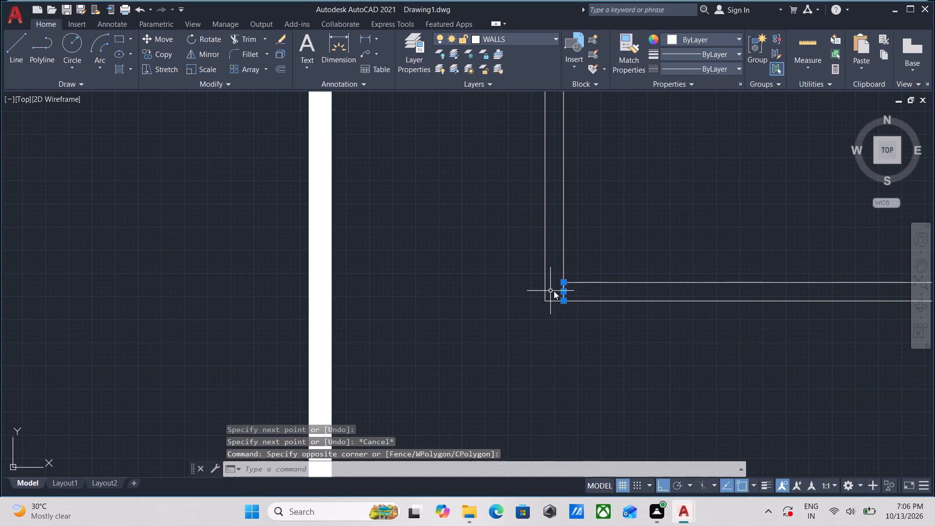
pyautogui.press('Return')
pyautogui.click(563, 293)
pyautogui.click(580, 295)
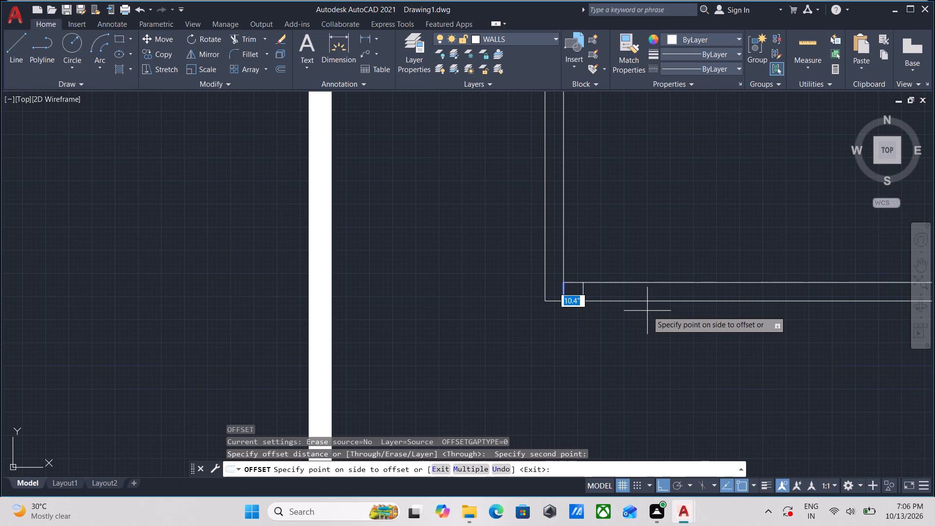
pyautogui.press('1')
pyautogui.press("'")
pyautogui.press('Return')
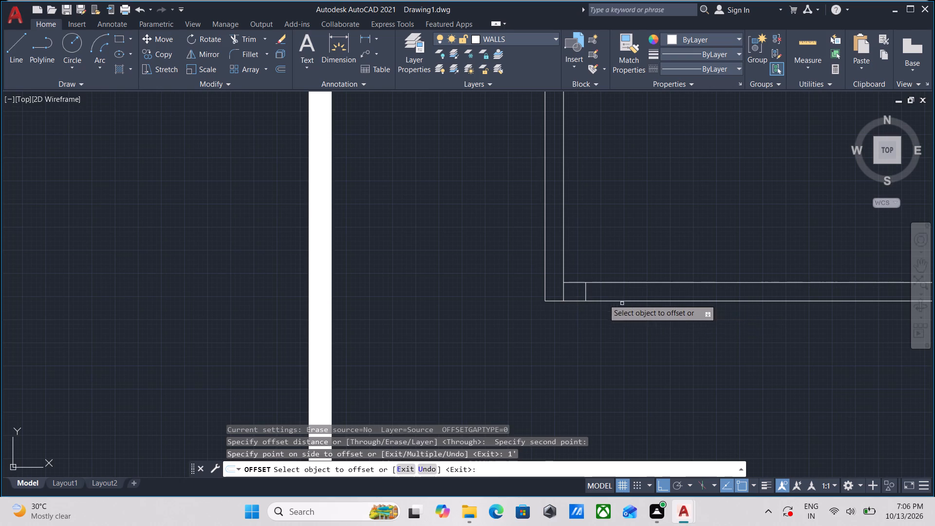
pyautogui.scroll(2, 576, 291)
pyautogui.press('Escape')
# Trim away the original short line across the bottom wall at the lower-left inner corner.
pyautogui.moveTo(566, 300); pyautogui.dragTo(579, 300, button='middle')
pyautogui.write('TR')
pyautogui.press('Return')
pyautogui.click(579, 300)
pyautogui.click(538, 295)
pyautogui.press('Escape')
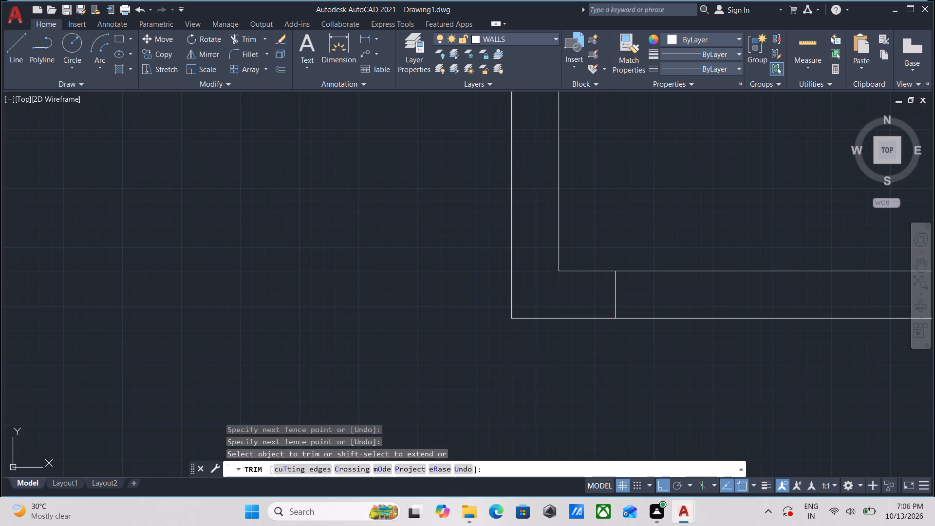
# Draw a short line across the left wall, continuing the bottom wall's inner face to the left wall's outer face.
pyautogui.moveTo(549, 295); pyautogui.dragTo(591, 307, button='middle')
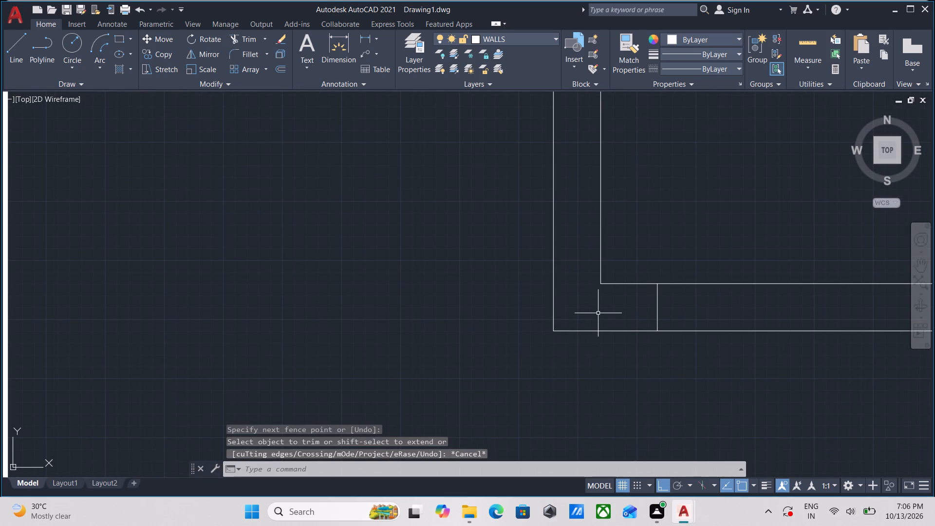
pyautogui.moveTo(598, 313); pyautogui.dragTo(674, 351, button='middle')
pyautogui.moveTo(643, 343); pyautogui.dragTo(665, 350, button='middle')
pyautogui.press('l')
pyautogui.press('Return')
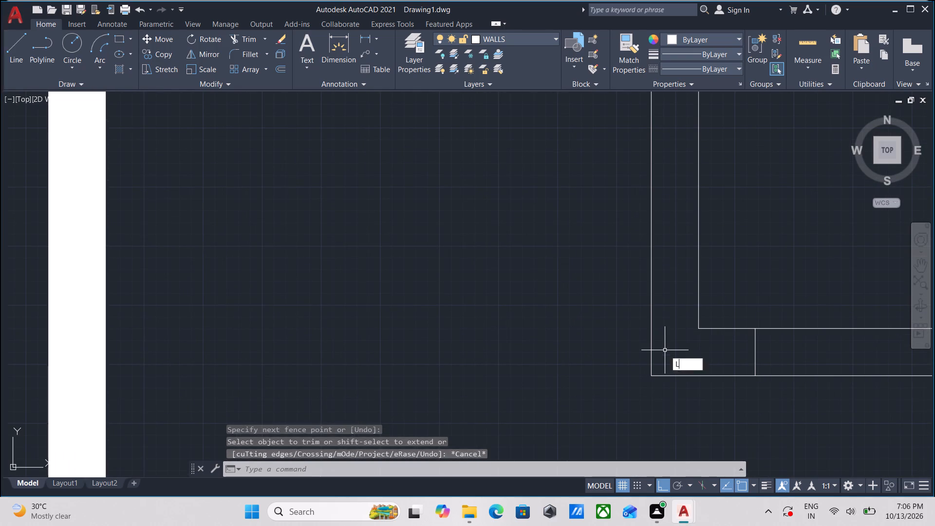
pyautogui.click(700, 329)
pyautogui.click(650, 331)
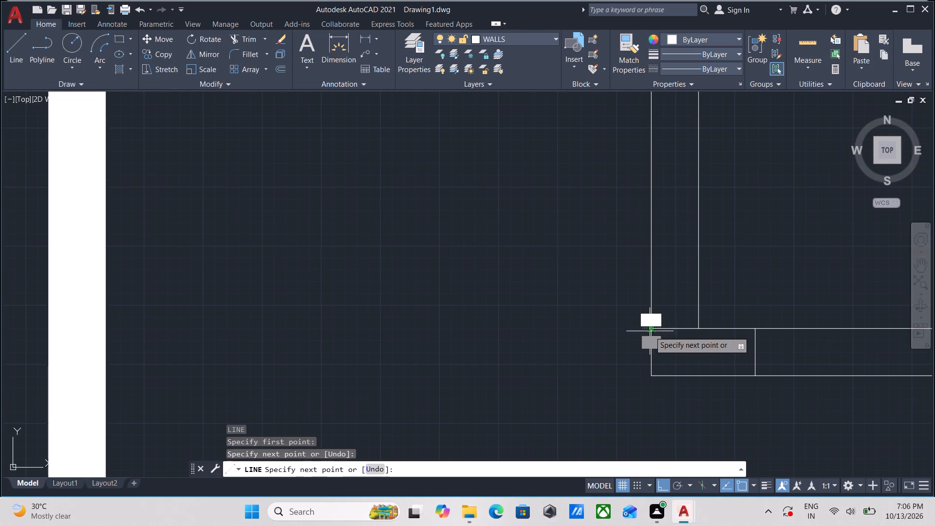
pyautogui.press('Escape')
# Offset the short line across the left wall at the lower-left corner by 1' upward.
pyautogui.moveTo(678, 348); pyautogui.dragTo(678, 342)
pyautogui.click(661, 299)
pyautogui.press('o')
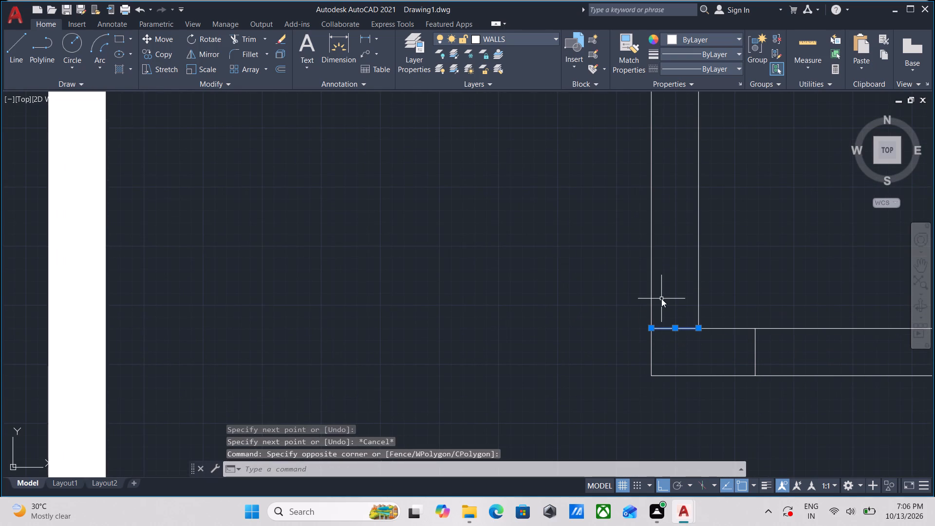
pyautogui.press('Return')
pyautogui.click(677, 327)
pyautogui.click(674, 283)
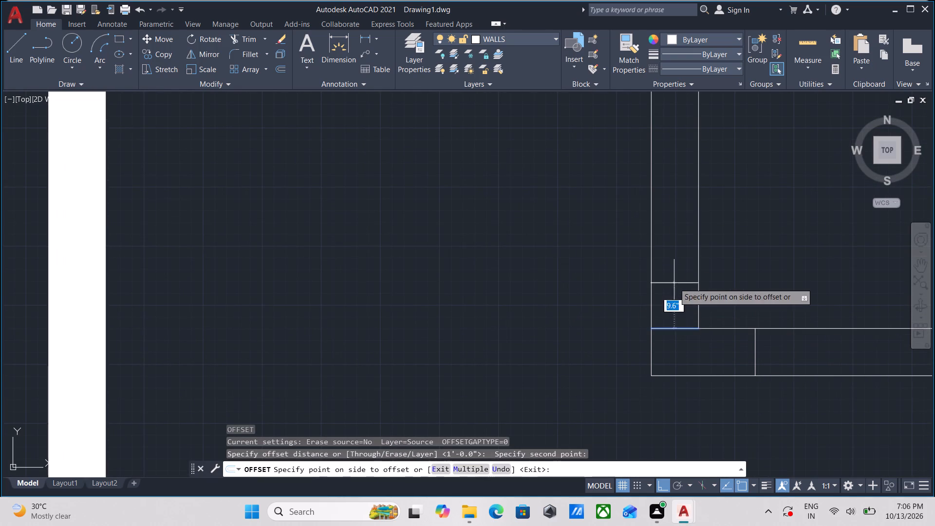
pyautogui.press('1')
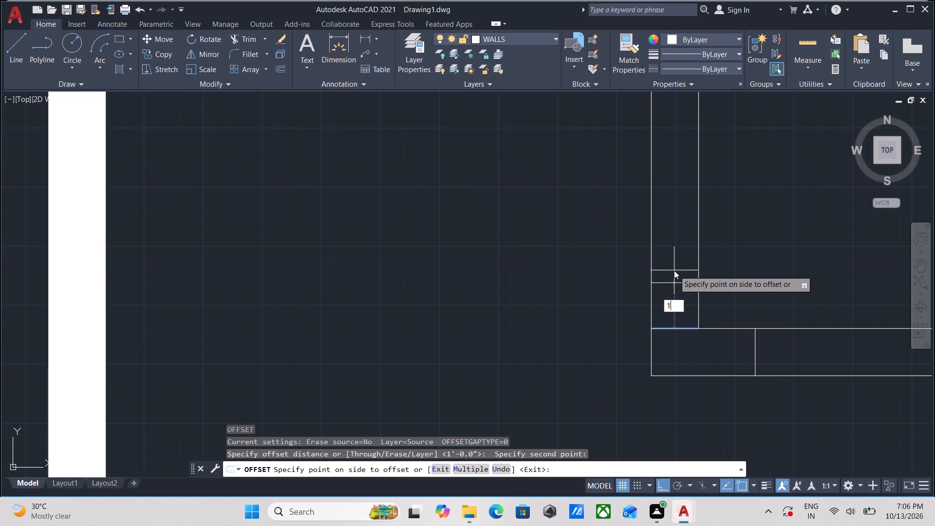
pyautogui.press("'")
pyautogui.press('Return')
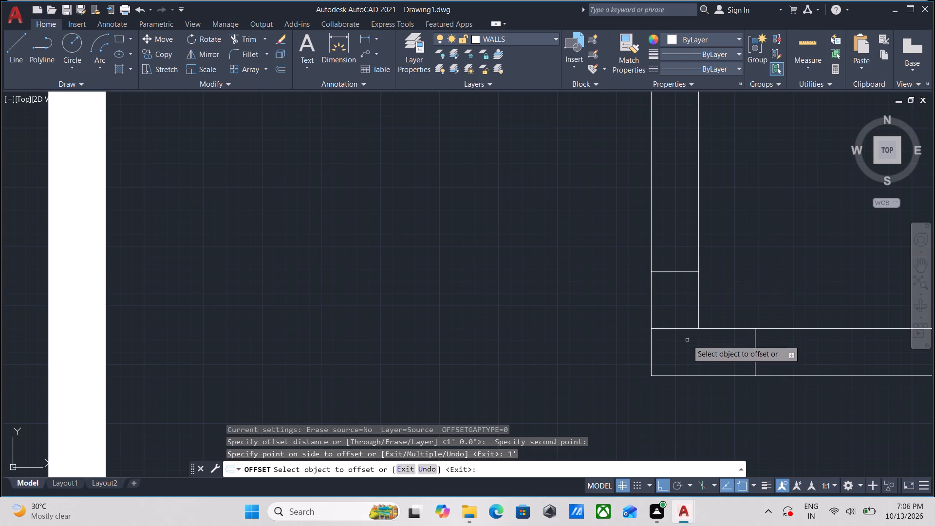
pyautogui.press('Escape')
# Trim away the original short line across the left wall at the lower-left inner corner.
pyautogui.moveTo(687, 340); pyautogui.dragTo(697, 338, button='middle')
pyautogui.write('TR')
pyautogui.press('Return')
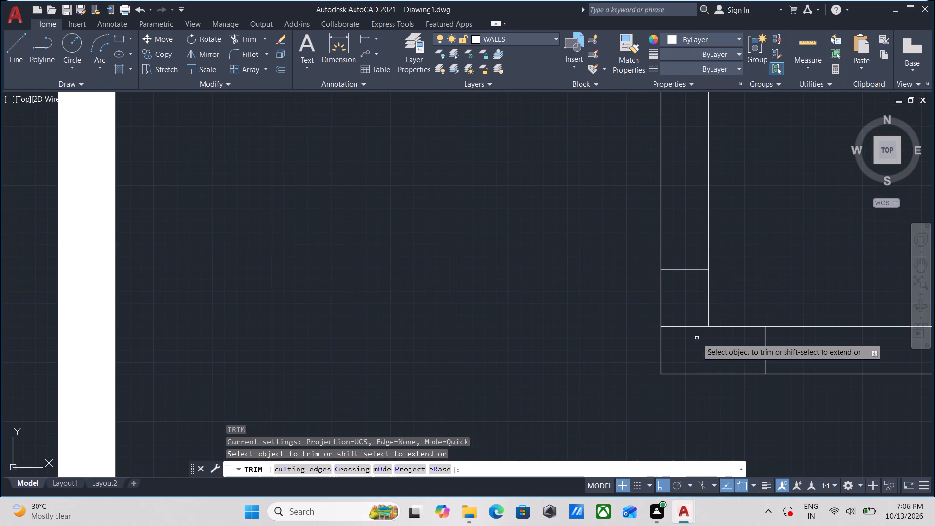
pyautogui.click(695, 338)
pyautogui.click(690, 312)
pyautogui.press('Escape')
# Examine the floor plan's walls from the lower rooms up past the staircase for places still needing openings.
pyautogui.scroll(-2, 697, 331)
pyautogui.moveTo(735, 364); pyautogui.dragTo(665, 343, button='middle')
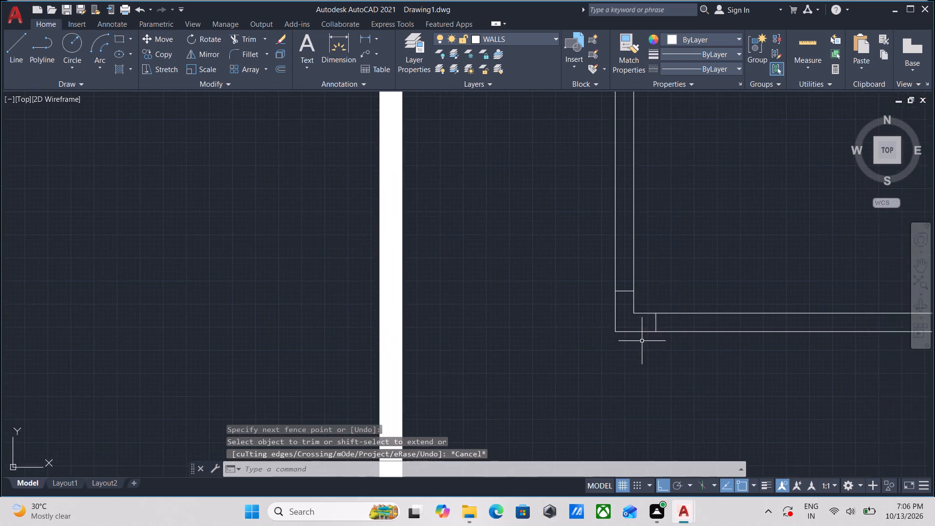
pyautogui.scroll(-2, 672, 343)
pyautogui.moveTo(683, 350); pyautogui.dragTo(637, 347, button='middle')
pyautogui.scroll(-1, 676, 349)
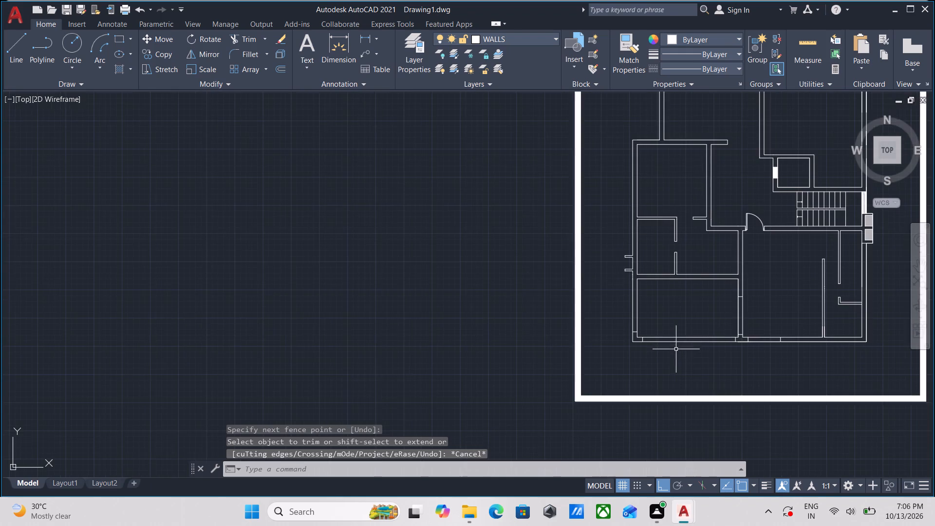
pyautogui.moveTo(700, 355); pyautogui.dragTo(645, 360, button='middle')
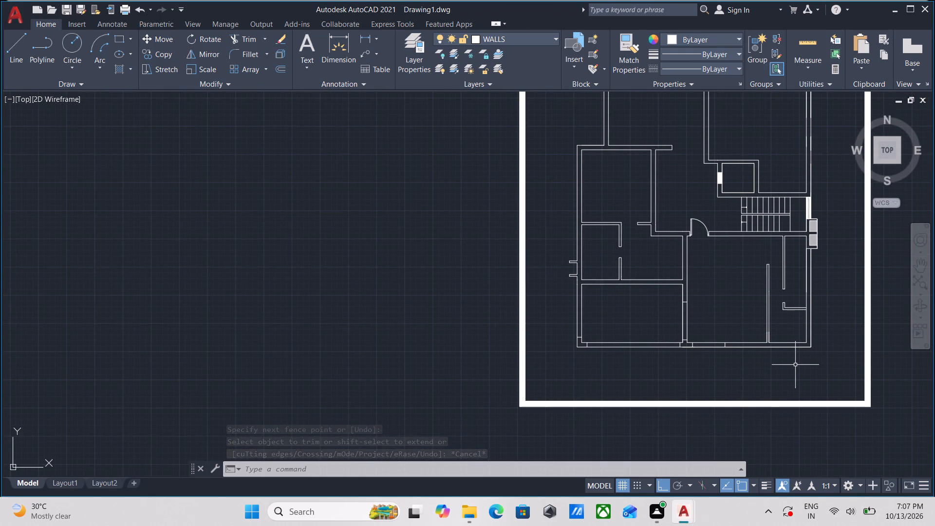
pyautogui.scroll(1, 795, 365)
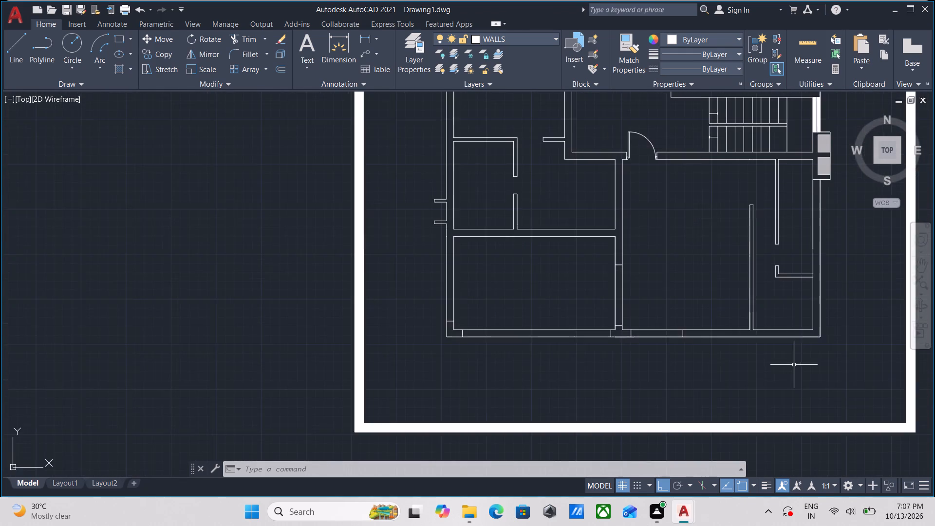
pyautogui.moveTo(784, 369); pyautogui.dragTo(755, 394, button='middle')
pyautogui.moveTo(813, 357); pyautogui.dragTo(802, 430, button='middle')
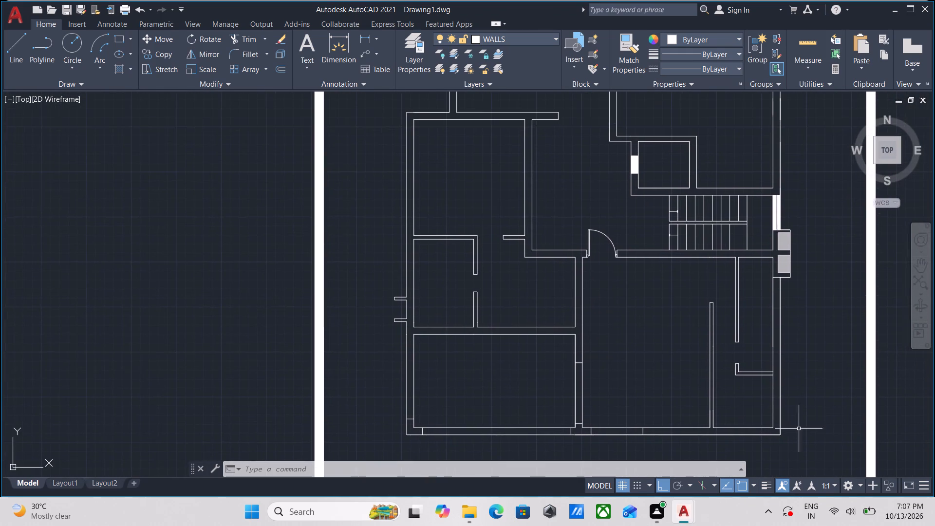
pyautogui.moveTo(778, 339); pyautogui.dragTo(773, 376, button='middle')
pyautogui.moveTo(778, 325); pyautogui.dragTo(757, 353, button='middle')
pyautogui.moveTo(623, 242); pyautogui.dragTo(623, 259, button='middle')
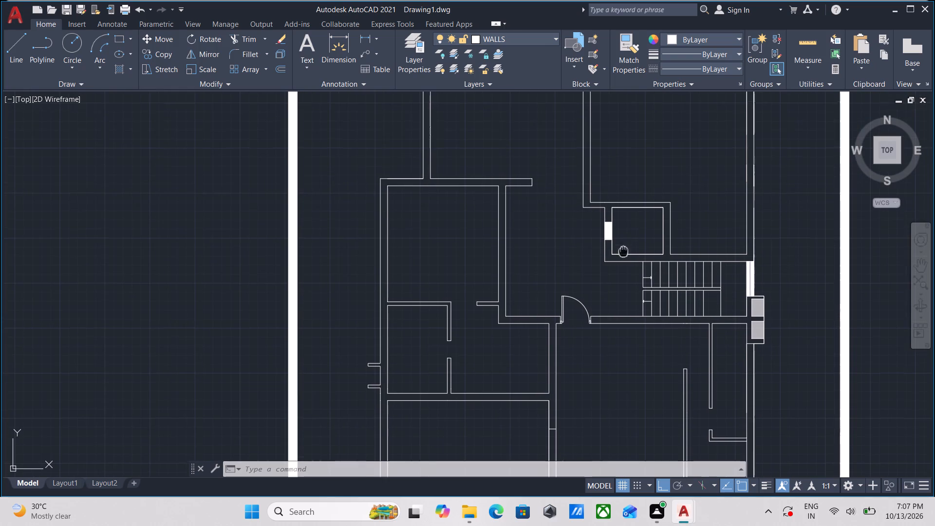
pyautogui.moveTo(623, 259); pyautogui.dragTo(621, 279, button='middle')
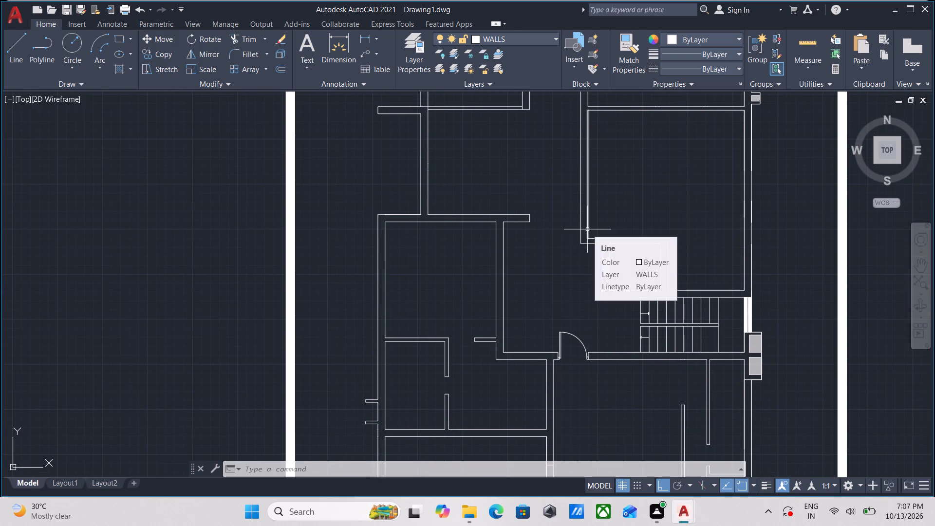
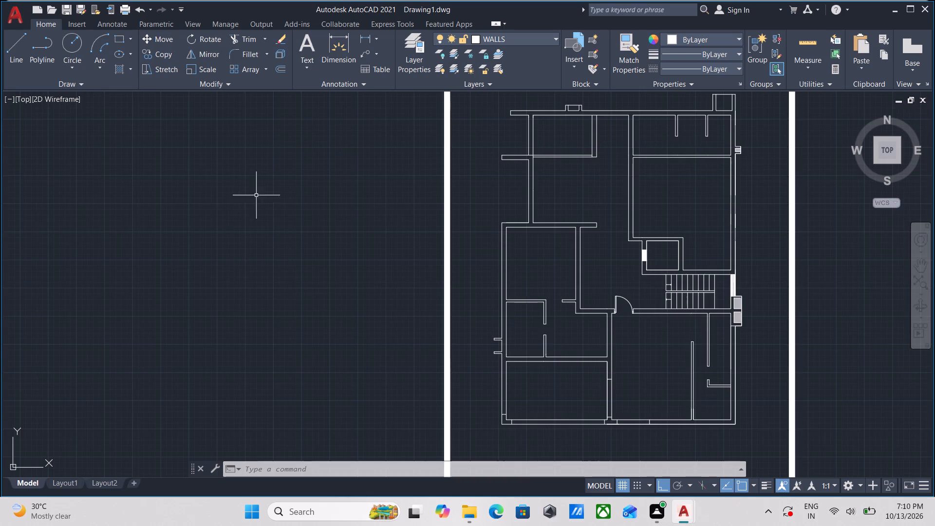
# Examine the floor plan's walls, from the staircase and entrance door to the upper and lower rooms, for missing openings.
pyautogui.scroll(-2, 394, 192)
pyautogui.scroll(2, 421, 200)
pyautogui.scroll(2, 494, 207)
pyautogui.moveTo(652, 323); pyautogui.dragTo(534, 290, button='middle')
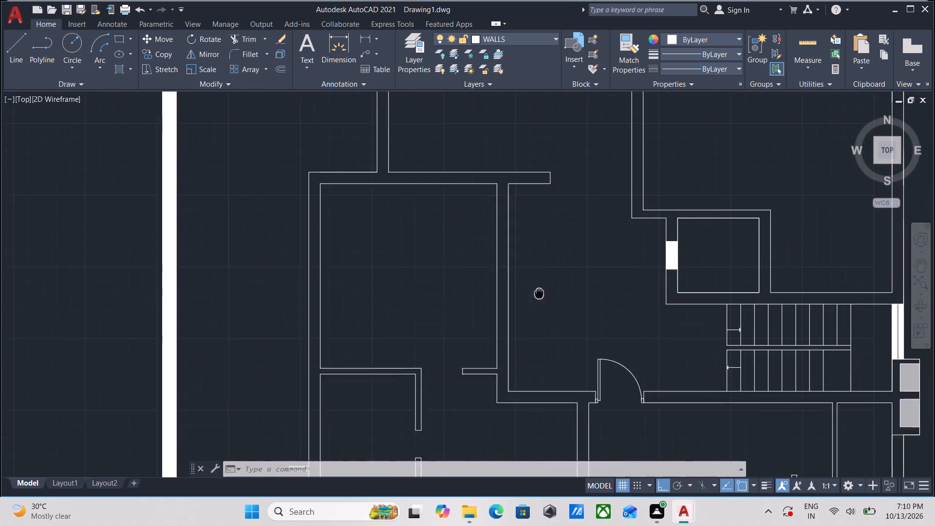
pyautogui.moveTo(534, 290); pyautogui.dragTo(532, 288, button='middle')
pyautogui.scroll(-1, 564, 265)
pyautogui.moveTo(564, 265); pyautogui.dragTo(556, 238, button='middle')
pyautogui.scroll(1, 582, 243)
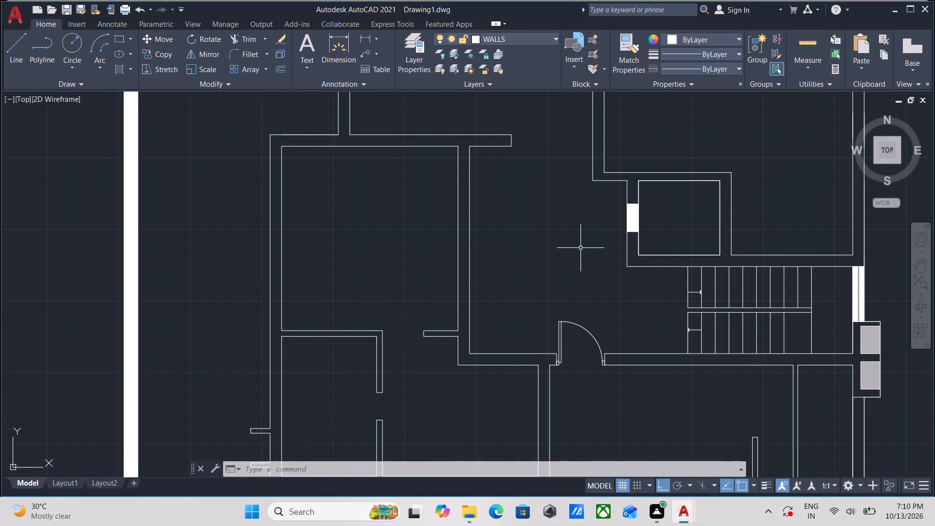
pyautogui.moveTo(579, 248); pyautogui.dragTo(564, 263, button='middle')
pyautogui.scroll(-1, 561, 267)
pyautogui.moveTo(561, 267); pyautogui.dragTo(577, 249, button='middle')
pyautogui.moveTo(560, 244); pyautogui.dragTo(553, 267, button='middle')
pyautogui.scroll(-1, 560, 247)
pyautogui.moveTo(559, 243); pyautogui.dragTo(513, 274, button='middle')
pyautogui.scroll(3, 576, 229)
pyautogui.scroll(-3, 577, 228)
pyautogui.moveTo(577, 228); pyautogui.dragTo(570, 251, button='middle')
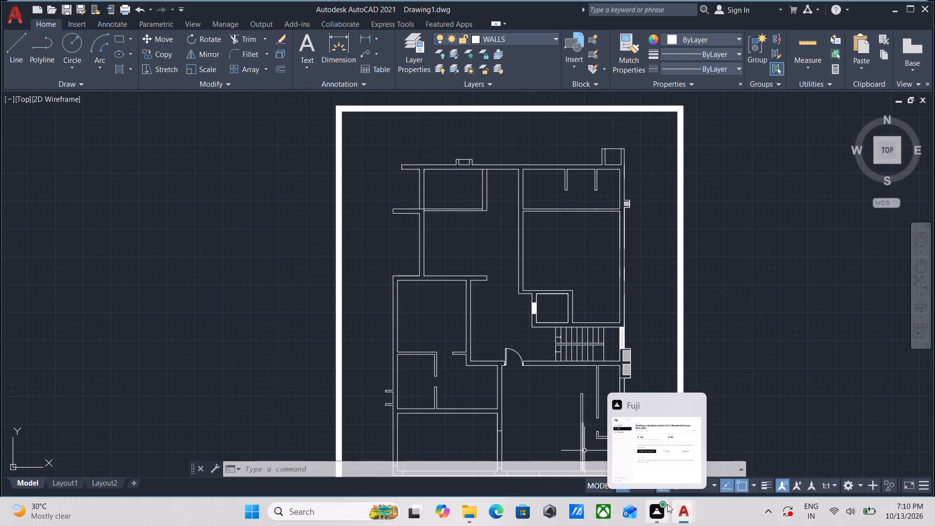
pyautogui.scroll(1, 706, 338)
pyautogui.scroll(-1, 582, 366)
pyautogui.moveTo(585, 360); pyautogui.dragTo(601, 339, button='middle')
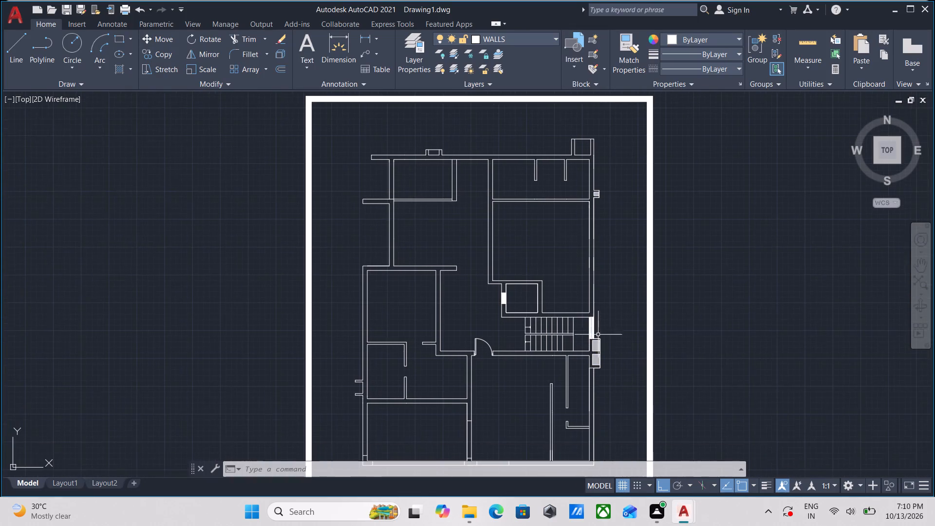
pyautogui.moveTo(476, 266); pyautogui.dragTo(527, 293, button='middle')
pyautogui.scroll(2, 508, 273)
pyautogui.scroll(-2, 514, 276)
pyautogui.moveTo(514, 276); pyautogui.dragTo(477, 312, button='middle')
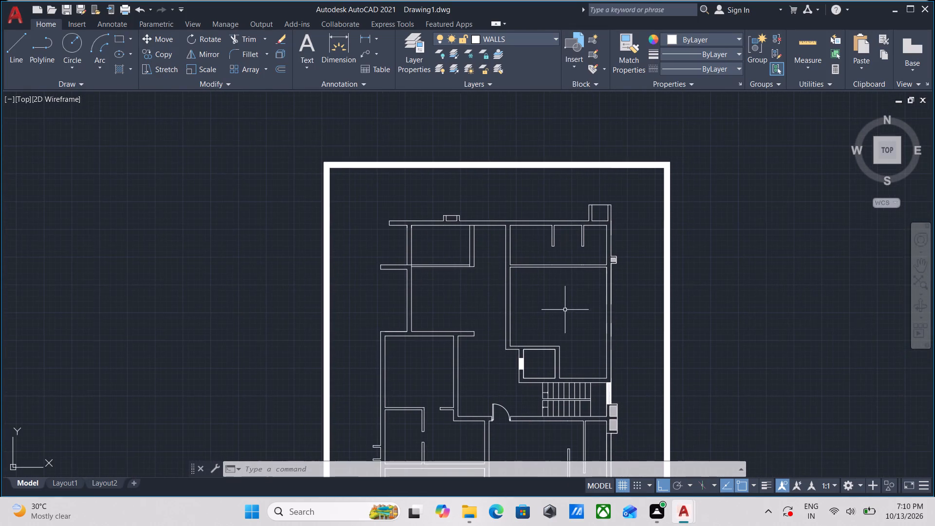
pyautogui.moveTo(565, 310); pyautogui.dragTo(565, 230, button='middle')
pyautogui.moveTo(532, 379); pyautogui.dragTo(540, 304, button='middle')
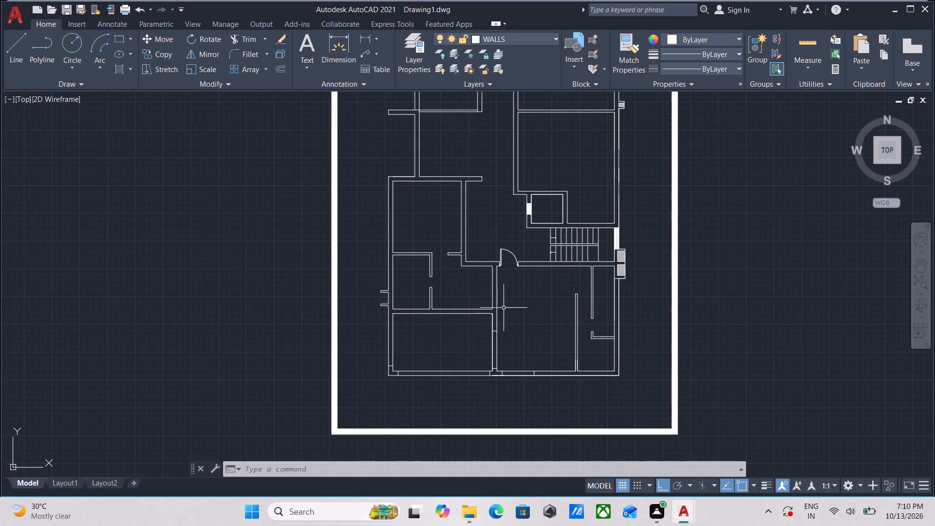
pyautogui.scroll(2, 505, 297)
pyautogui.scroll(-2, 505, 297)
pyautogui.moveTo(515, 293); pyautogui.dragTo(557, 276, button='middle')
pyautogui.moveTo(564, 287); pyautogui.dragTo(580, 315, button='middle')
pyautogui.scroll(-1, 580, 315)
pyautogui.moveTo(581, 320); pyautogui.dragTo(585, 332, button='middle')
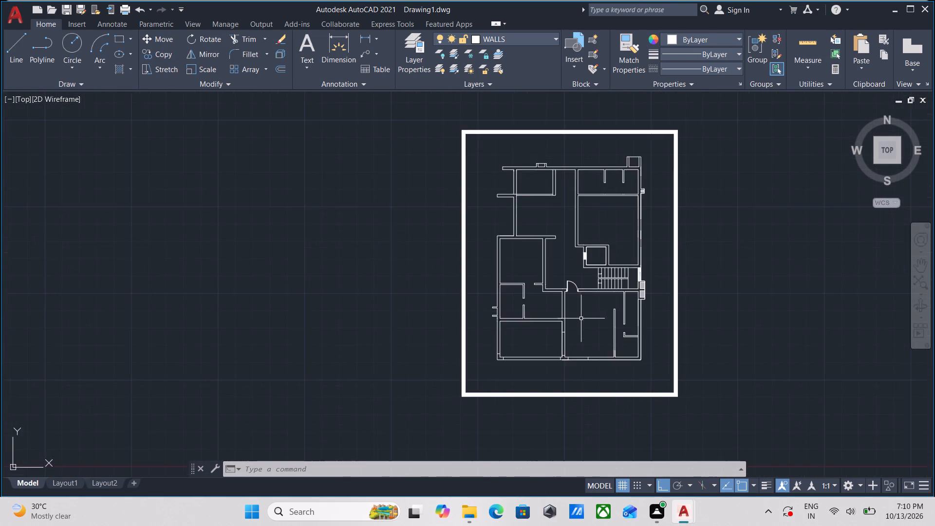
pyautogui.moveTo(585, 332); pyautogui.dragTo(588, 353, button='middle')
pyautogui.scroll(1, 549, 246)
pyautogui.scroll(-1, 554, 244)
pyautogui.moveTo(554, 244); pyautogui.dragTo(559, 289, button='middle')
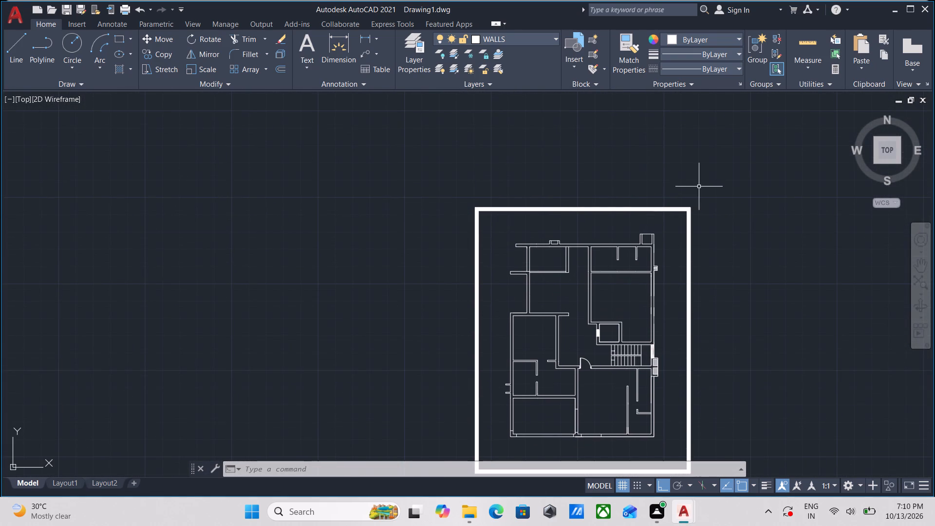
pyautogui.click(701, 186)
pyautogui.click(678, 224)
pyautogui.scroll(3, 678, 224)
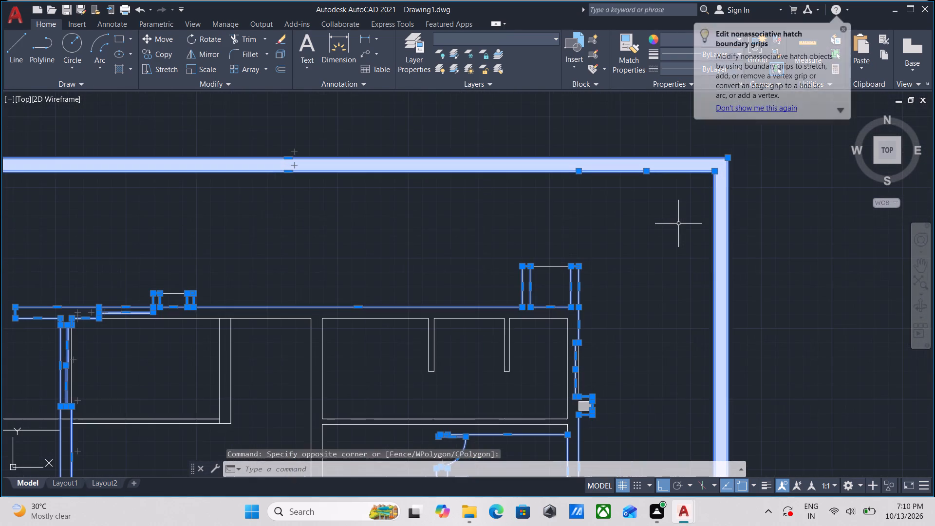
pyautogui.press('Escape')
# Examine the floor plan from the upper rooms down to the bottom wall inside the border frame.
pyautogui.scroll(-1, 674, 226)
pyautogui.moveTo(674, 226); pyautogui.dragTo(692, 198, button='middle')
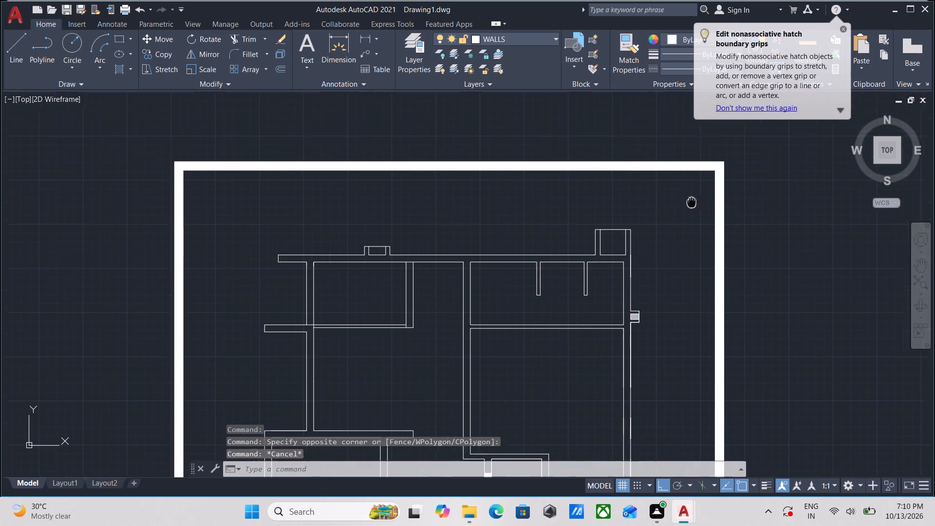
pyautogui.moveTo(692, 198); pyautogui.dragTo(693, 196, button='middle')
pyautogui.moveTo(580, 321); pyautogui.dragTo(609, 244, button='middle')
pyautogui.scroll(-1, 548, 291)
pyautogui.moveTo(548, 291); pyautogui.dragTo(581, 258, button='middle')
pyautogui.scroll(1, 584, 255)
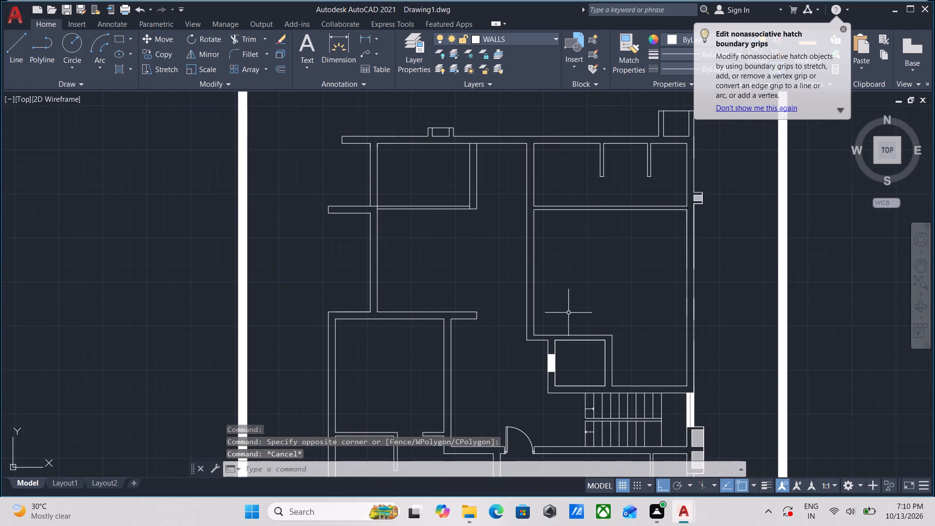
pyautogui.scroll(1, 580, 318)
pyautogui.scroll(-2, 550, 303)
pyautogui.moveTo(550, 303); pyautogui.dragTo(596, 272, button='middle')
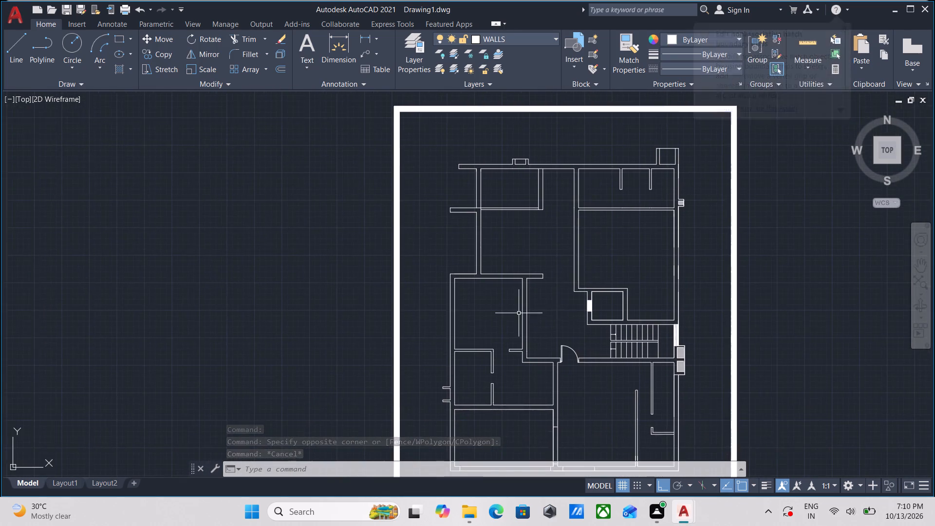
pyautogui.scroll(2, 518, 313)
pyautogui.scroll(-1, 522, 311)
pyautogui.moveTo(523, 311); pyautogui.dragTo(524, 288, button='middle')
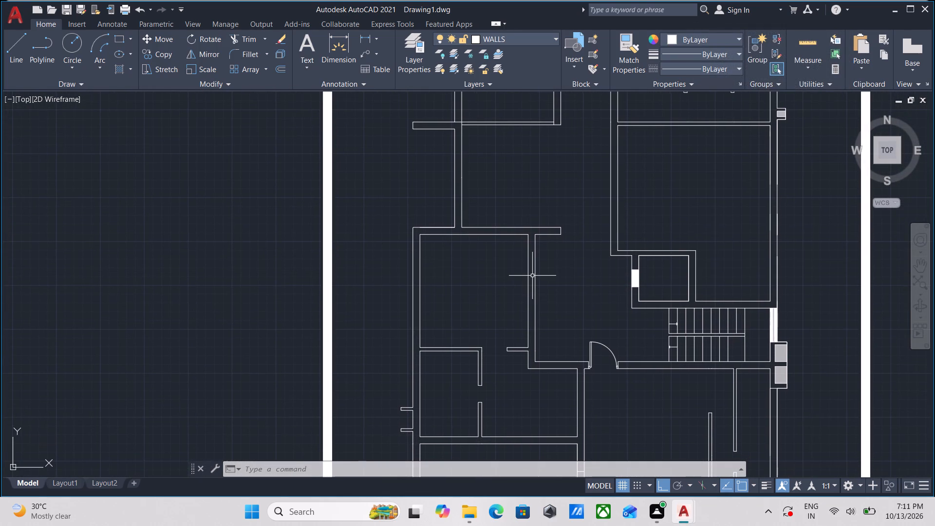
pyautogui.scroll(-1, 550, 281)
pyautogui.moveTo(550, 281); pyautogui.dragTo(551, 254, button='middle')
pyautogui.scroll(2, 525, 351)
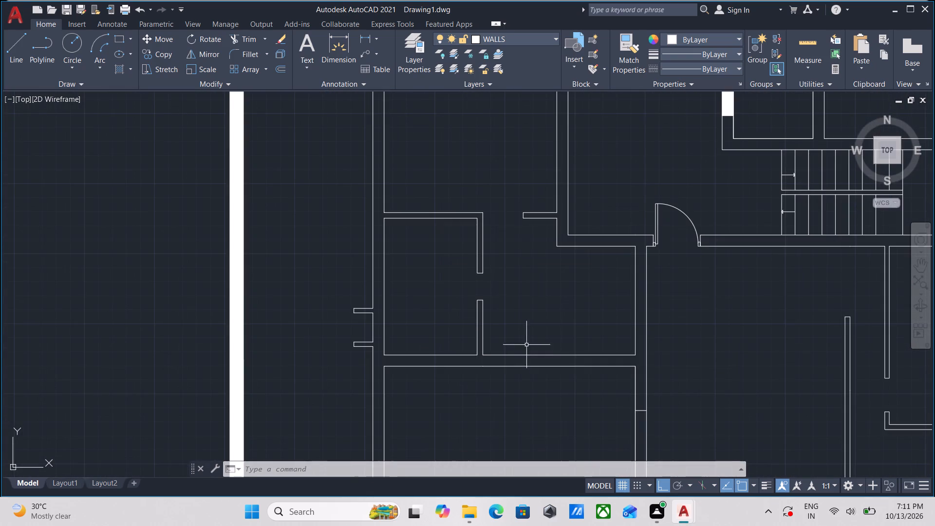
pyautogui.scroll(-1, 530, 338)
pyautogui.moveTo(530, 338); pyautogui.dragTo(533, 286, button='middle')
pyautogui.scroll(1, 601, 377)
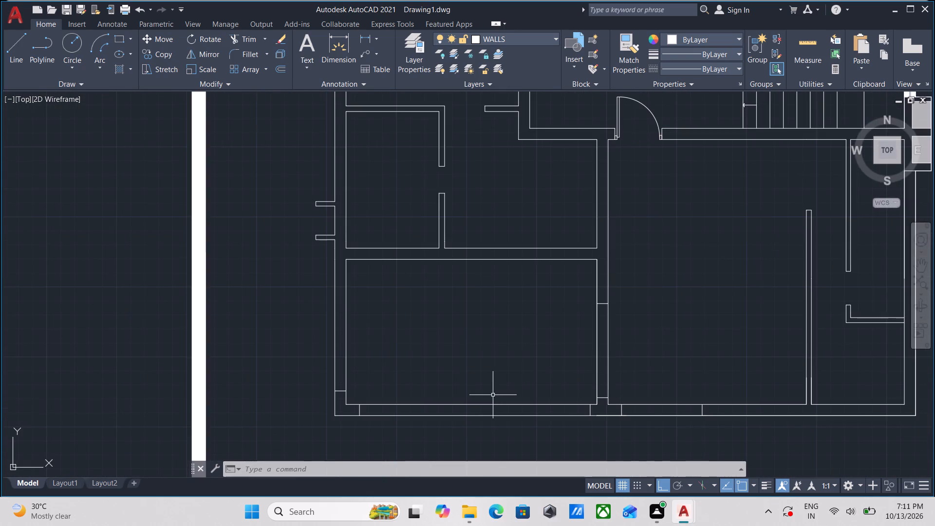
pyautogui.moveTo(490, 395); pyautogui.dragTo(503, 365, button='middle')
pyautogui.scroll(-2, 507, 354)
pyautogui.moveTo(507, 354); pyautogui.dragTo(528, 304, button='middle')
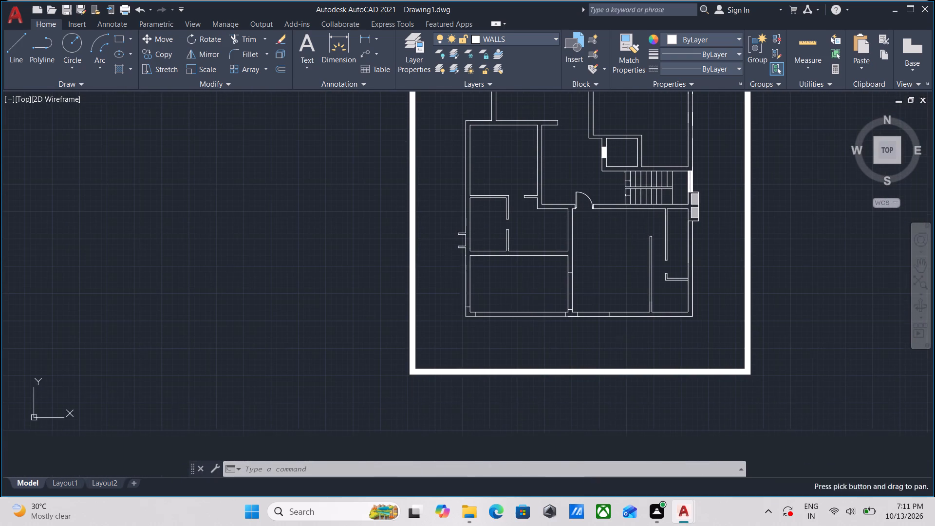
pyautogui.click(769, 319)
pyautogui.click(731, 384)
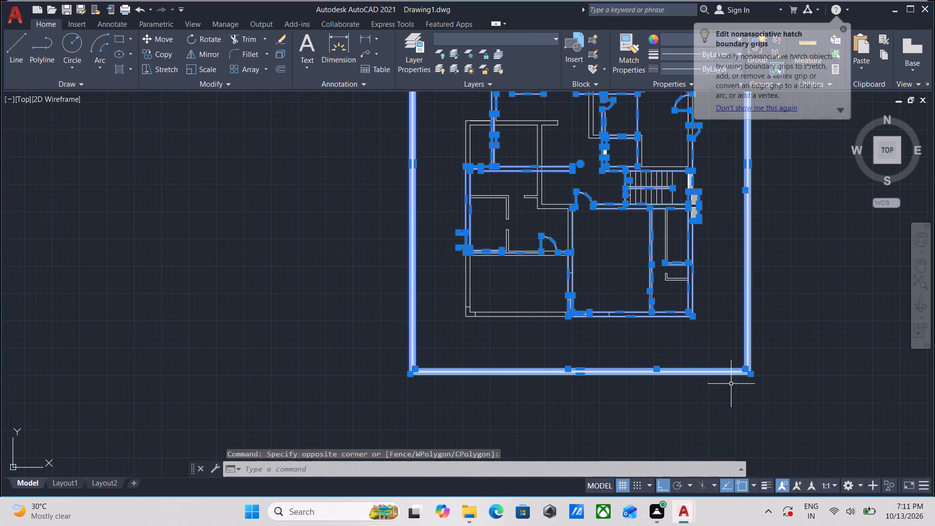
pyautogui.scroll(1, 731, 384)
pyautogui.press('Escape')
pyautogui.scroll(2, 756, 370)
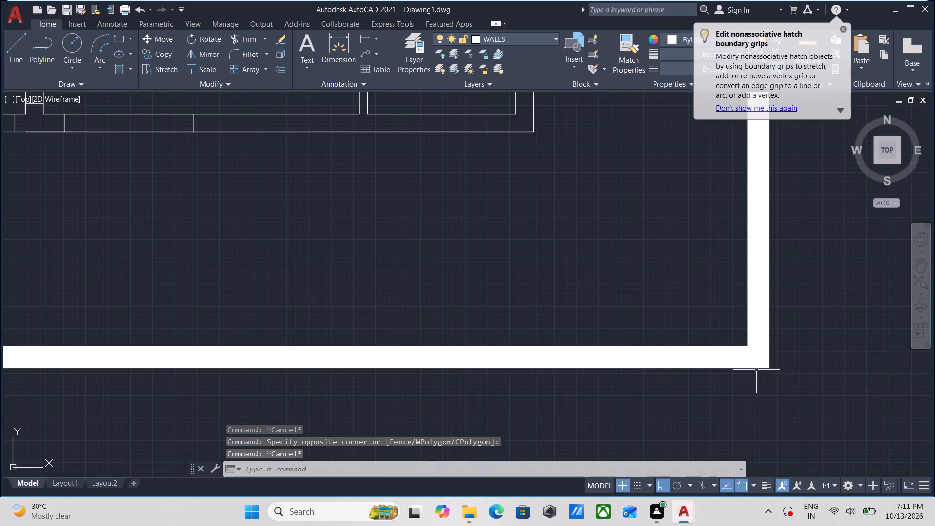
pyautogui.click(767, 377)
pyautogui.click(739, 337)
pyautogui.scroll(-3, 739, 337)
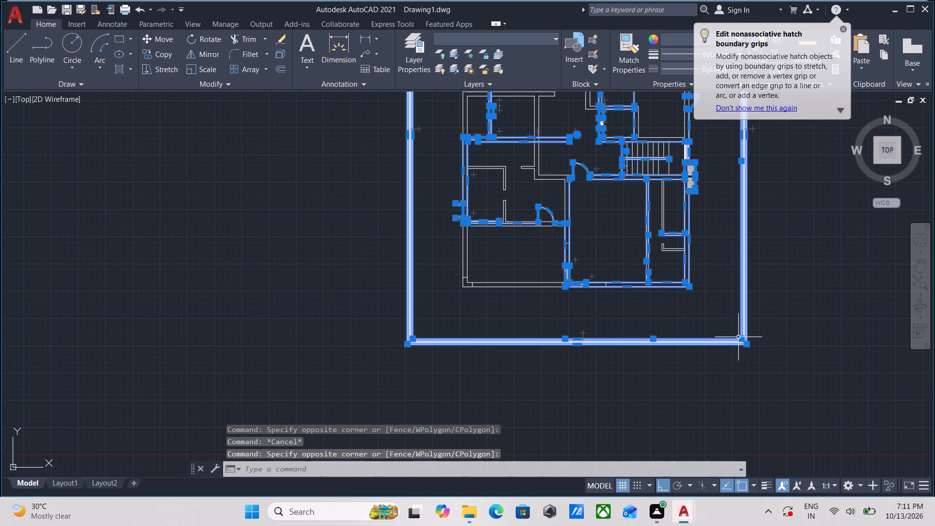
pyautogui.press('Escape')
# Try to explode the thick border frame together with the plan objects that are selected with it.
pyautogui.scroll(1, 614, 360)
pyautogui.click(614, 360)
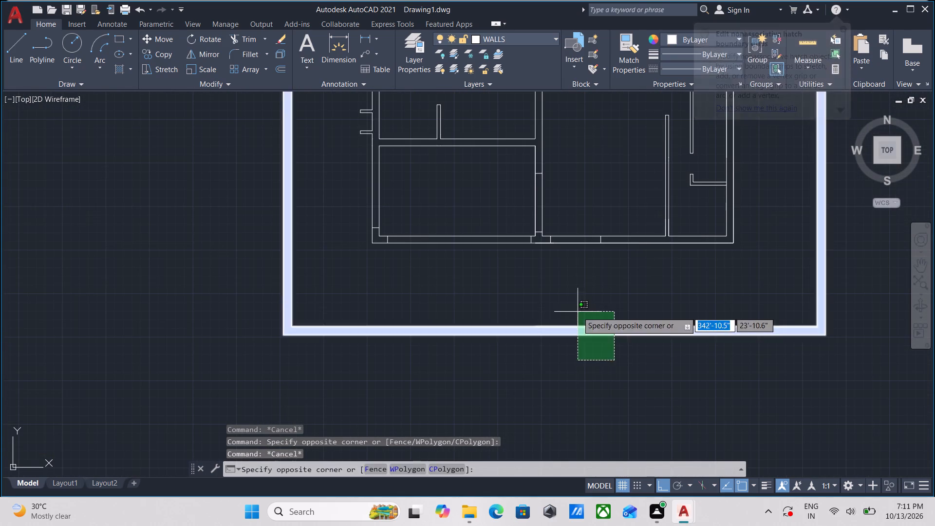
pyautogui.click(578, 312)
pyautogui.scroll(-1, 578, 312)
pyautogui.moveTo(578, 312); pyautogui.dragTo(596, 414, button='middle')
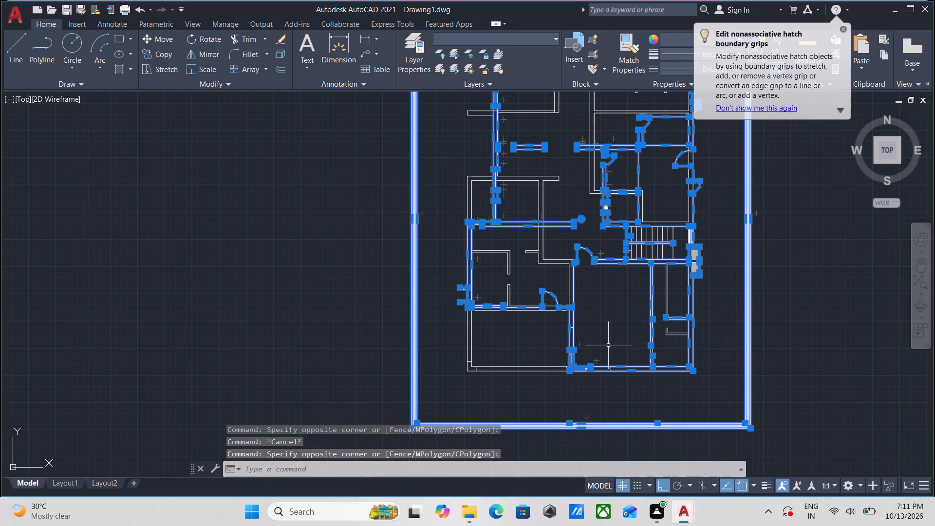
pyautogui.press('x')
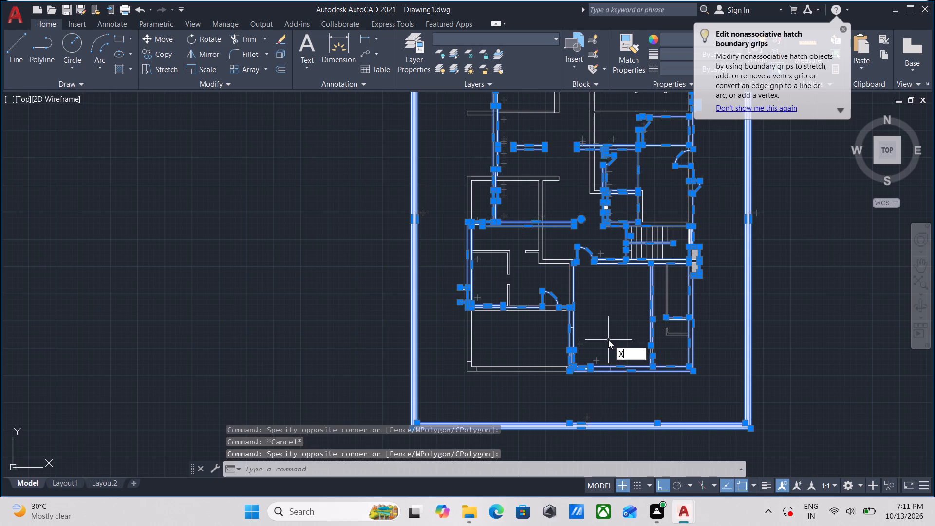
pyautogui.press('Return')
# Reselect the border frame's bottom edge to check which plan objects are still selected along with it.
pyautogui.moveTo(629, 425); pyautogui.dragTo(639, 390, button='middle')
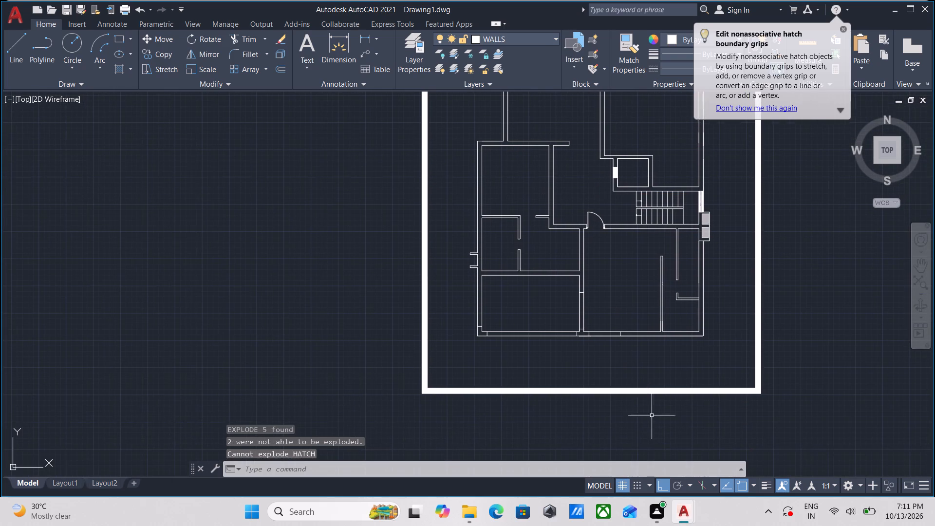
pyautogui.moveTo(662, 435); pyautogui.dragTo(662, 426)
pyautogui.click(641, 372)
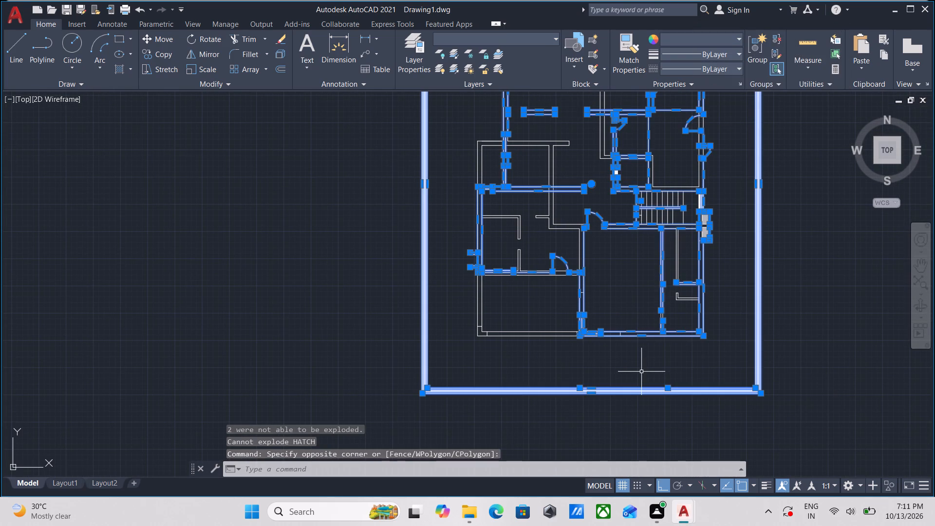
pyautogui.press('Escape')
pyautogui.click(601, 204)
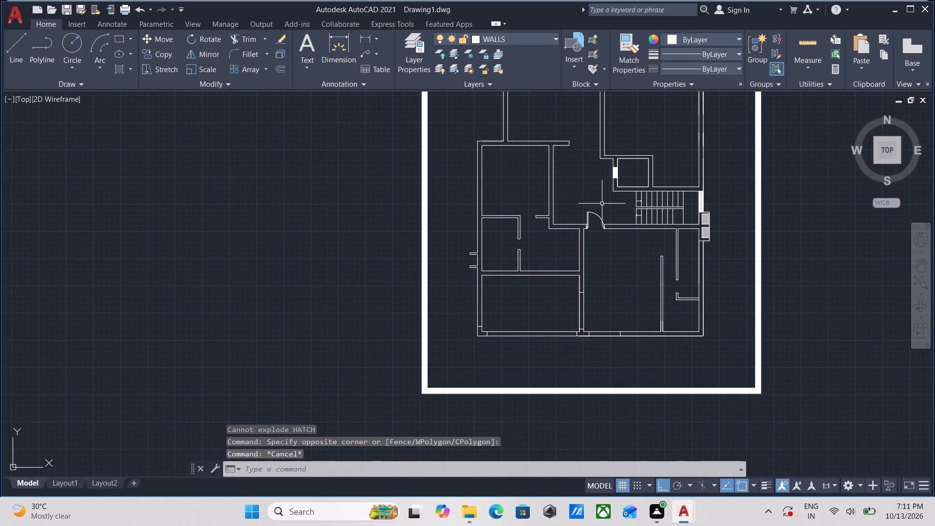
pyautogui.click(586, 182)
pyautogui.press('Escape')
pyautogui.click(652, 433)
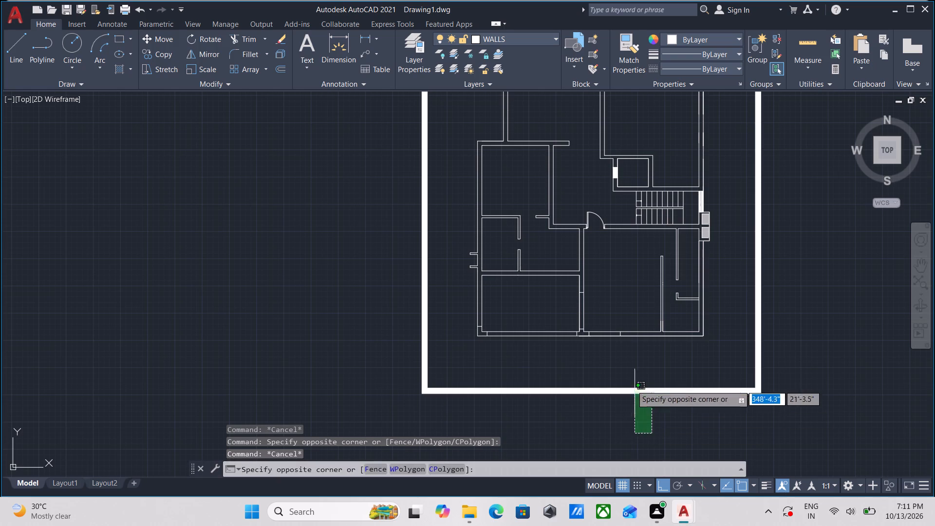
pyautogui.click(630, 383)
pyautogui.rightClick(630, 383)
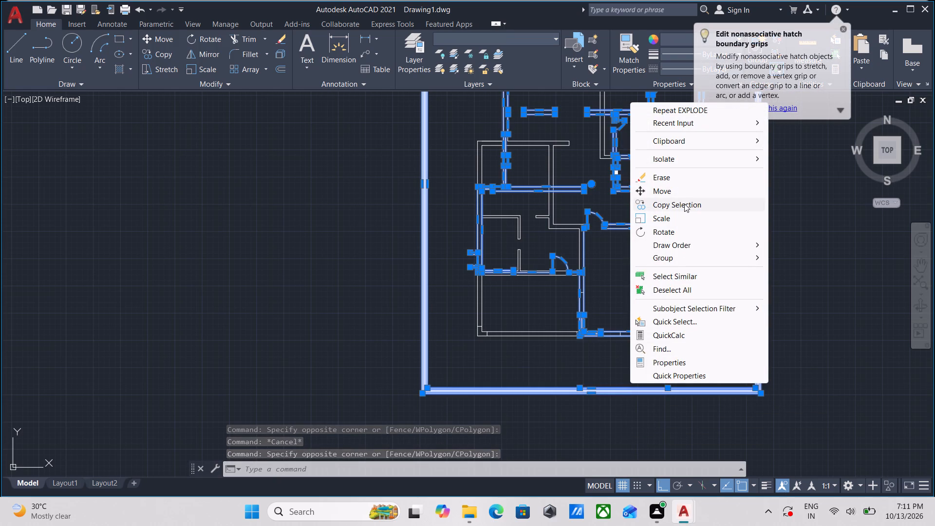
pyautogui.press('Escape')
pyautogui.press('Escape')
pyautogui.scroll(-1, 675, 272)
# Examine the lower rooms, staircase area and upper rooms of the floor plan for walls still needing work.
pyautogui.moveTo(678, 229); pyautogui.dragTo(657, 275, button='middle')
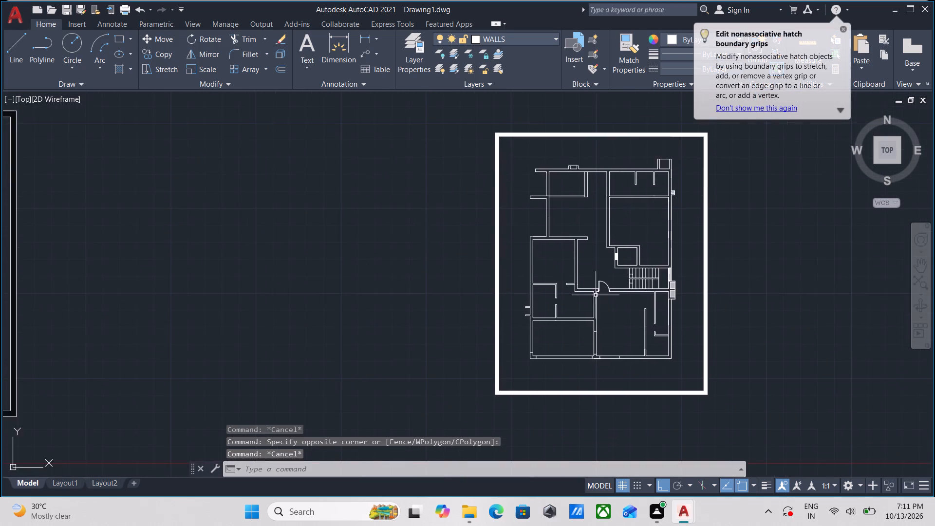
pyautogui.scroll(2, 554, 256)
pyautogui.moveTo(628, 270); pyautogui.dragTo(574, 288, button='middle')
pyautogui.scroll(2, 630, 377)
pyautogui.scroll(-1, 630, 378)
pyautogui.moveTo(630, 378); pyautogui.dragTo(577, 295, button='middle')
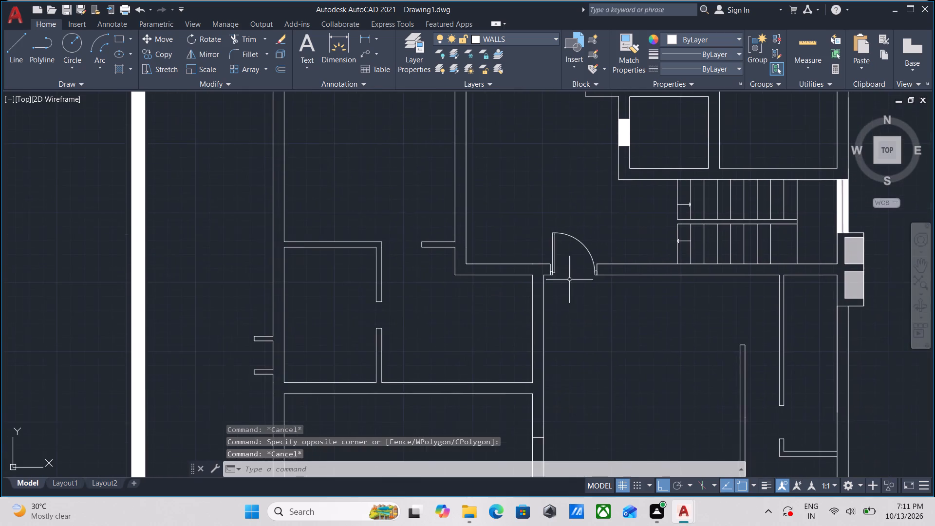
pyautogui.scroll(-1, 595, 370)
pyautogui.moveTo(595, 370); pyautogui.dragTo(585, 253, button='middle')
pyautogui.moveTo(545, 352); pyautogui.dragTo(563, 322, button='middle')
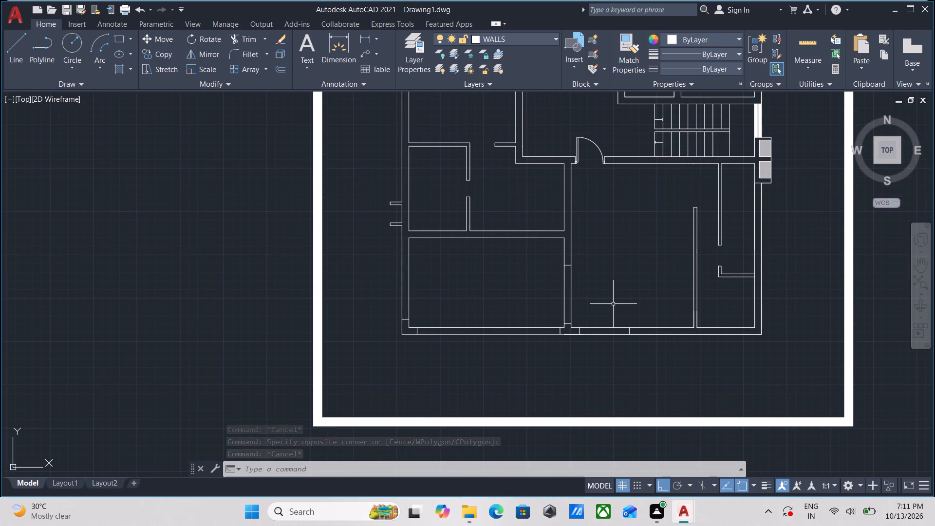
pyautogui.moveTo(647, 281); pyautogui.dragTo(574, 341, button='middle')
pyautogui.moveTo(612, 309); pyautogui.dragTo(581, 371, button='middle')
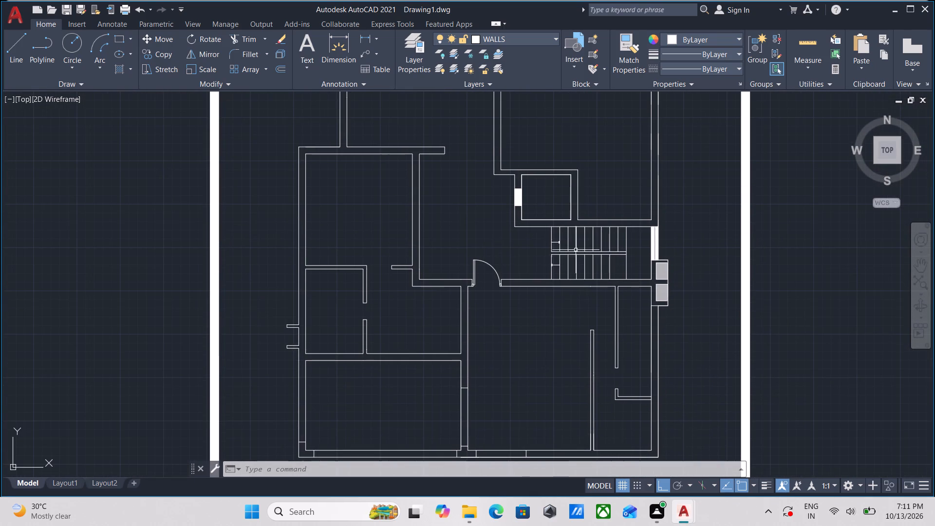
pyautogui.moveTo(558, 218); pyautogui.dragTo(550, 319, button='middle')
pyautogui.moveTo(553, 224); pyautogui.dragTo(552, 276, button='middle')
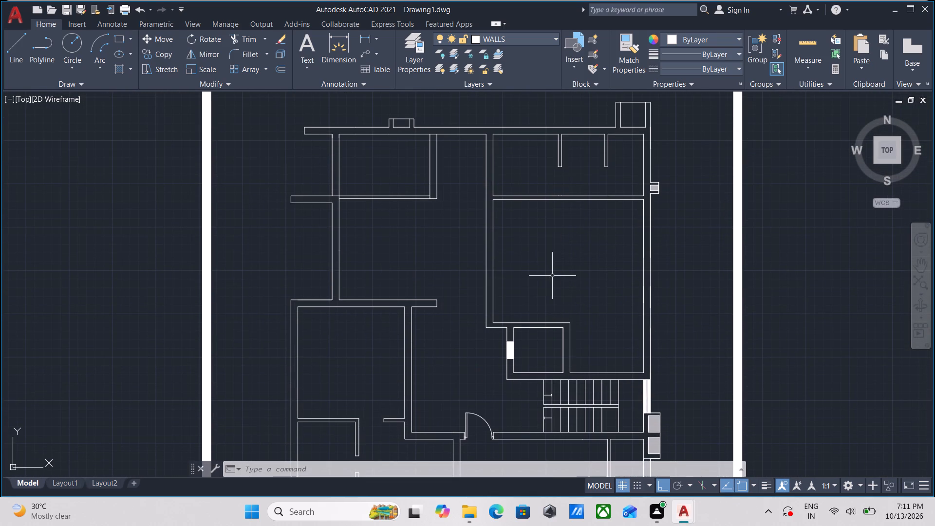
pyautogui.scroll(-1, 456, 258)
pyautogui.moveTo(453, 259); pyautogui.dragTo(481, 293, button='middle')
pyautogui.scroll(2, 441, 269)
pyautogui.scroll(-1, 434, 320)
pyautogui.moveTo(434, 320); pyautogui.dragTo(463, 276, button='middle')
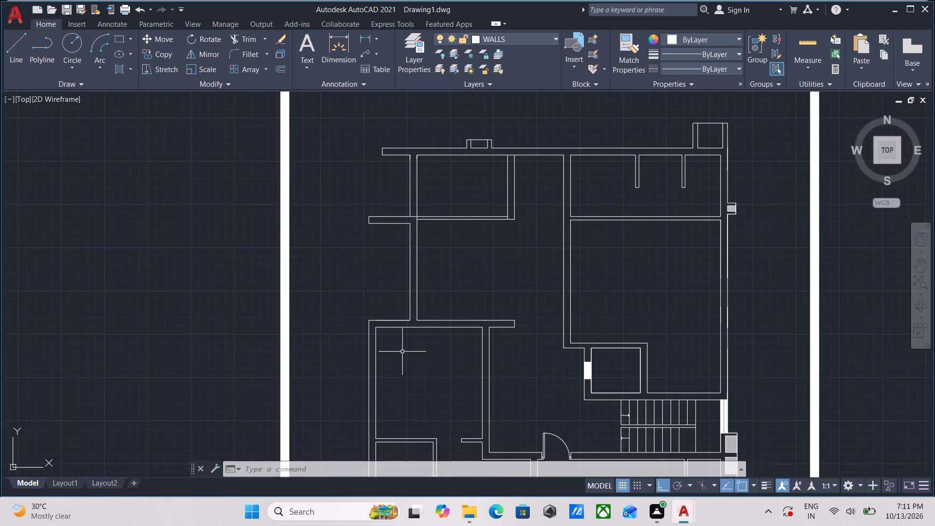
pyautogui.moveTo(411, 345); pyautogui.dragTo(447, 282, button='middle')
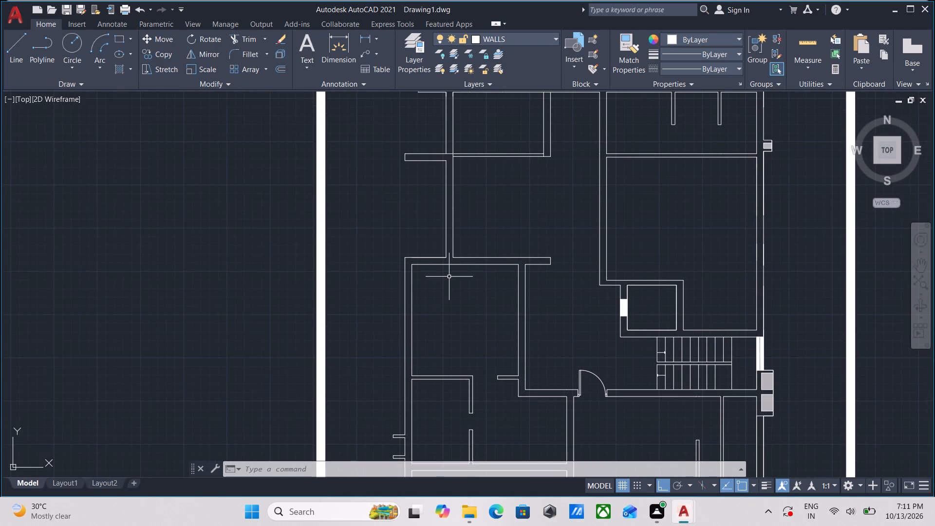
pyautogui.moveTo(455, 368); pyautogui.dragTo(496, 202, button='middle')
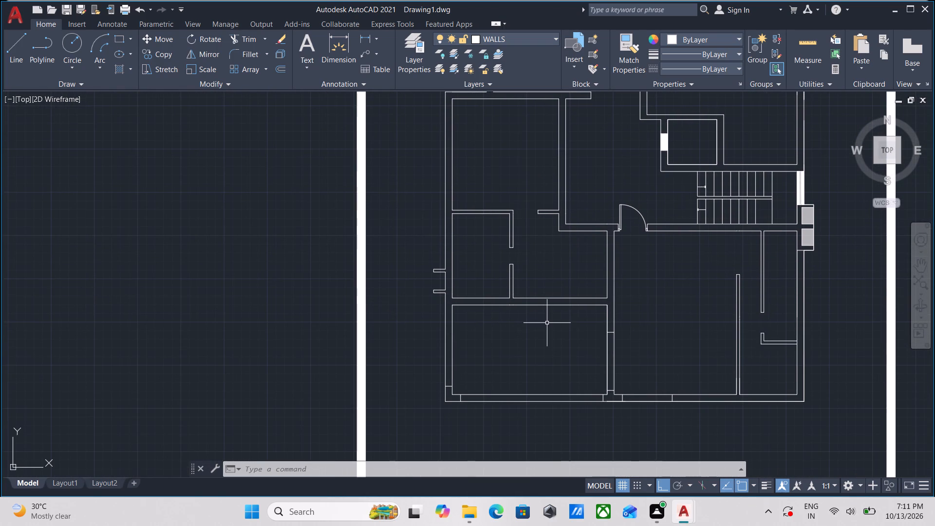
# Examine the floor plan from the bottom rooms past the staircase up to the upper rooms for walls still needing openings.
pyautogui.moveTo(561, 356); pyautogui.dragTo(561, 335, button='middle')
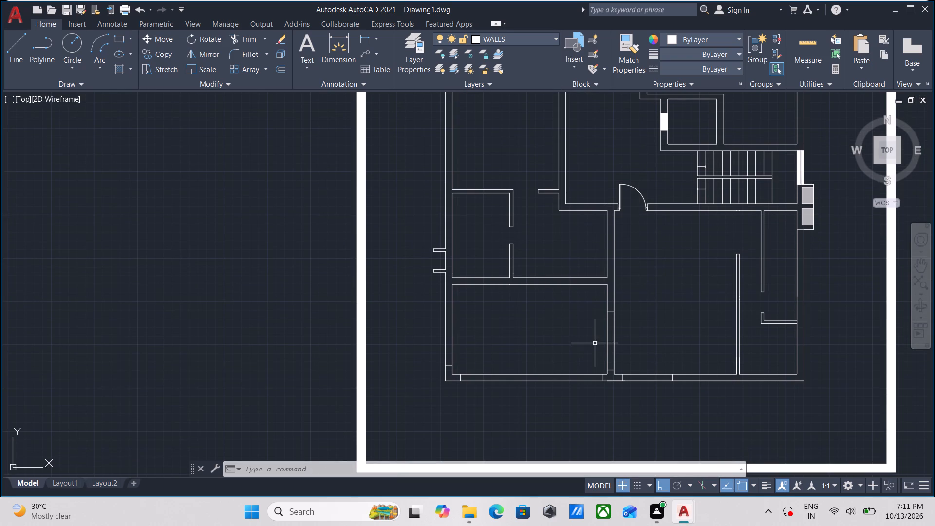
pyautogui.scroll(-1, 675, 307)
pyautogui.moveTo(675, 307); pyautogui.dragTo(632, 330, button='middle')
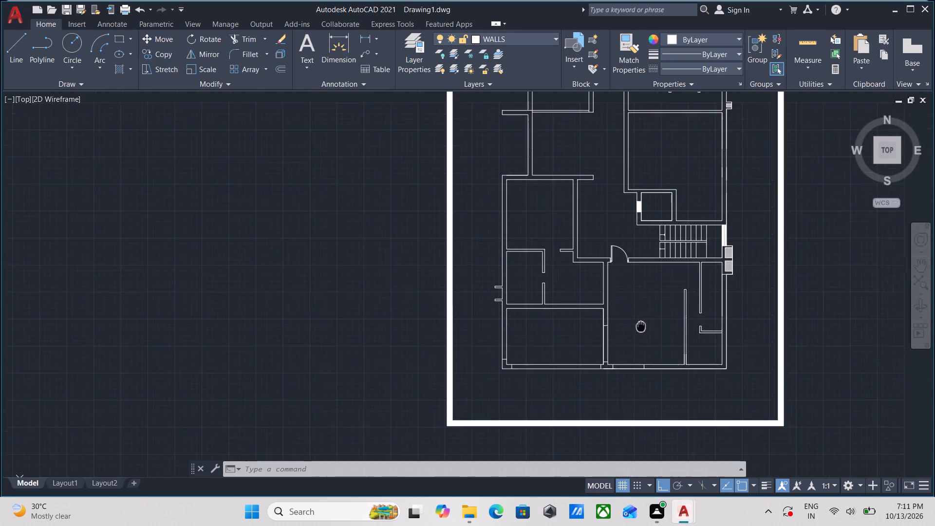
pyautogui.moveTo(632, 330); pyautogui.dragTo(616, 338, button='middle')
pyautogui.moveTo(633, 318); pyautogui.dragTo(577, 355, button='middle')
pyautogui.scroll(1, 575, 284)
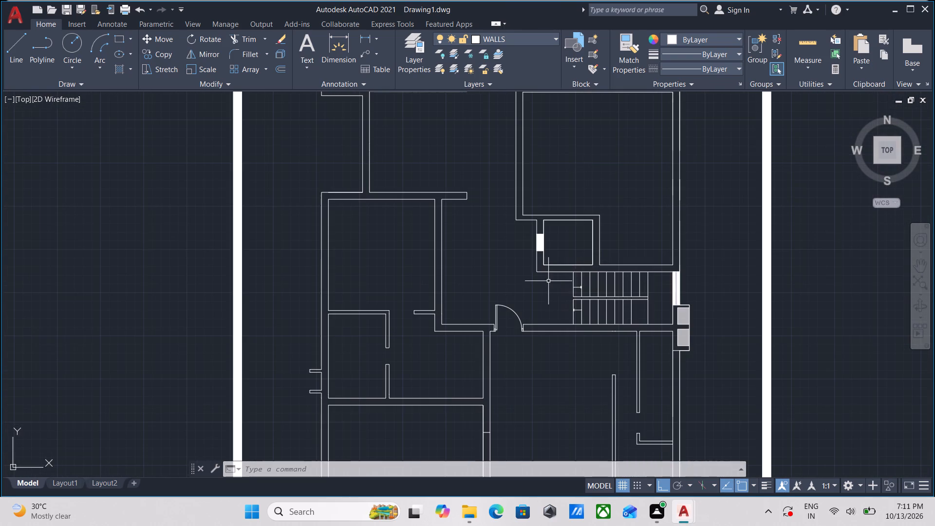
pyautogui.moveTo(548, 281); pyautogui.dragTo(495, 322, button='middle')
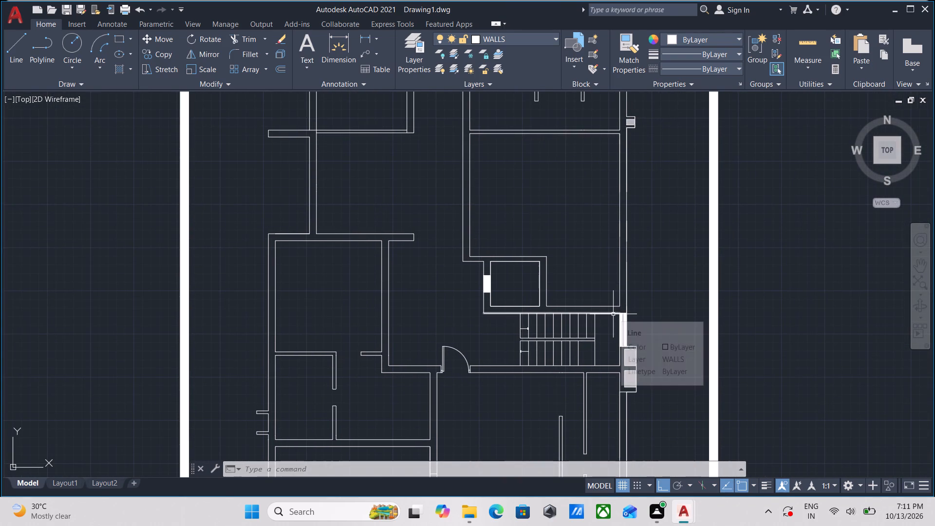
pyautogui.scroll(-1, 573, 254)
pyautogui.moveTo(573, 254); pyautogui.dragTo(563, 303, button='middle')
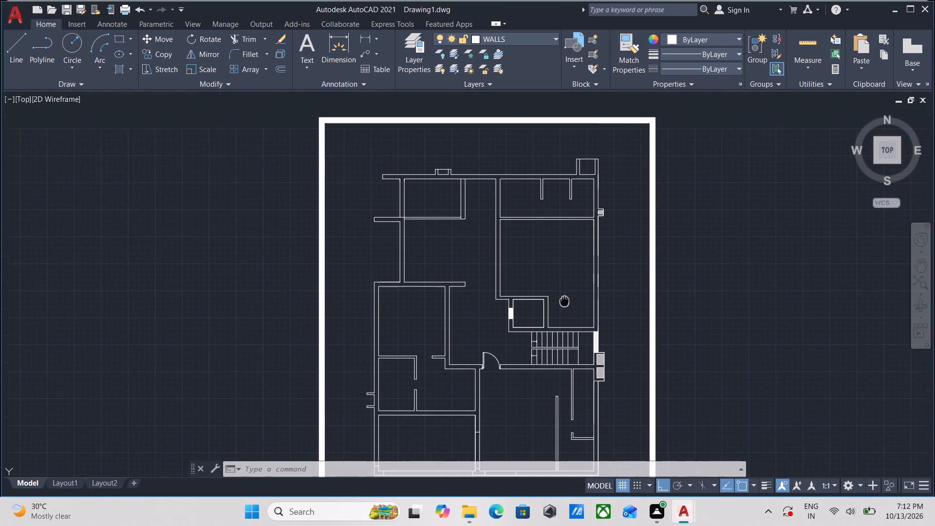
pyautogui.moveTo(563, 303); pyautogui.dragTo(560, 310, button='middle')
pyautogui.moveTo(537, 263); pyautogui.dragTo(532, 287, button='middle')
pyautogui.scroll(1, 530, 261)
pyautogui.moveTo(496, 274); pyautogui.dragTo(498, 304, button='middle')
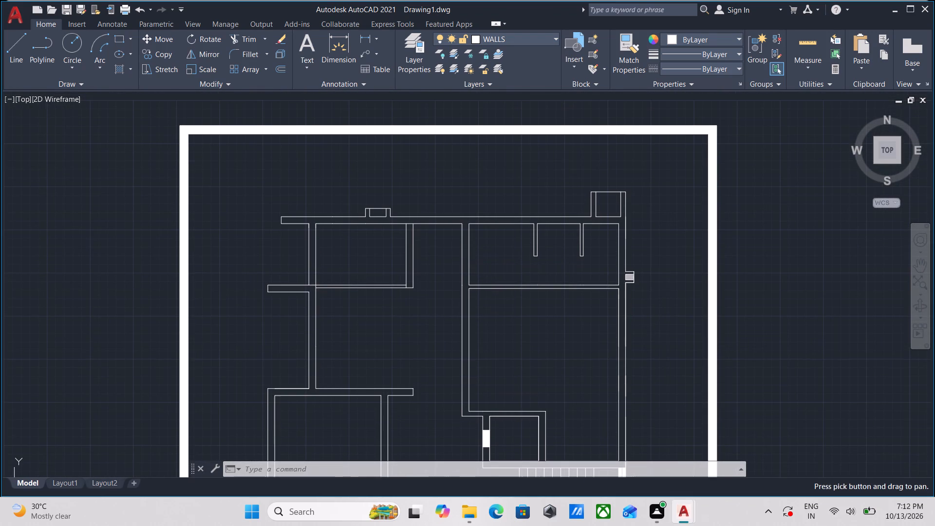
# Draw a vertical line about 5" long across the thin horizontal wall below the upper-right room, where it meets the central wall.
pyautogui.press('l')
pyautogui.press('Return')
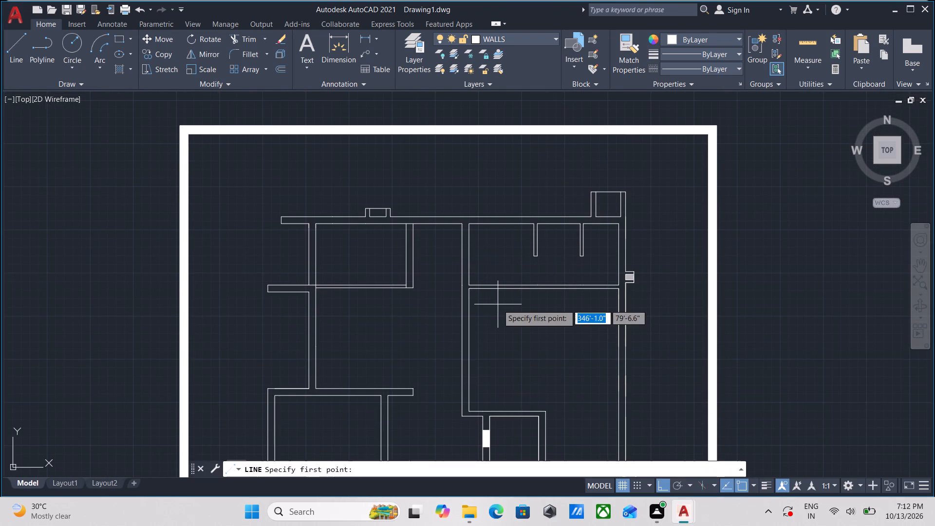
pyautogui.scroll(3, 478, 290)
pyautogui.click(445, 285)
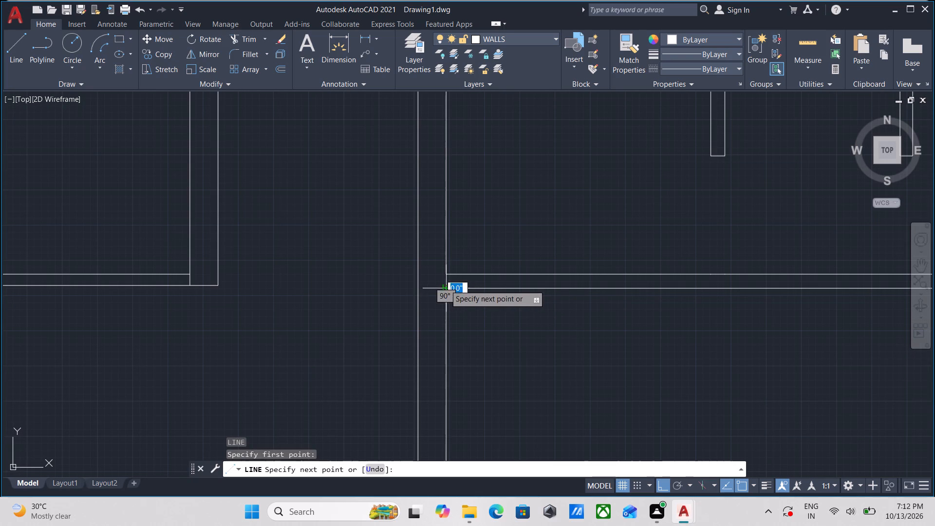
pyautogui.scroll(2, 447, 268)
pyautogui.click(447, 281)
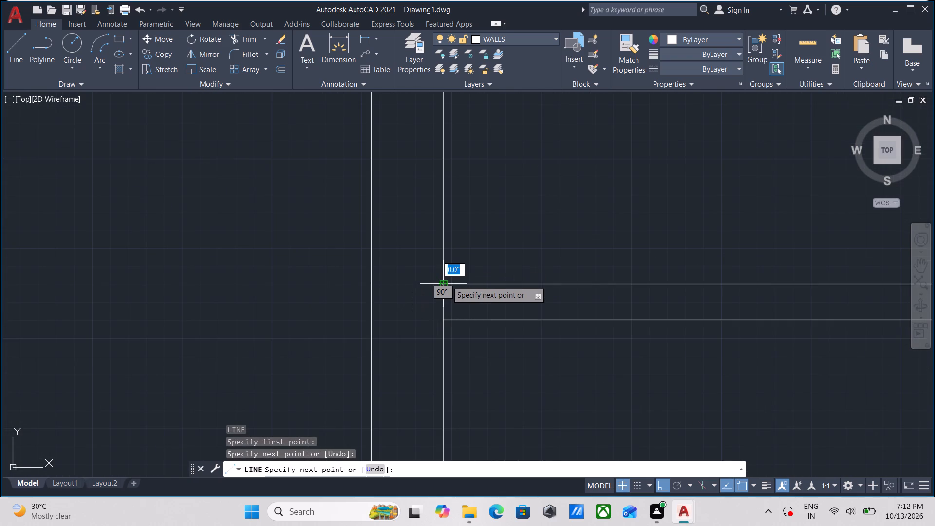
pyautogui.press('Escape')
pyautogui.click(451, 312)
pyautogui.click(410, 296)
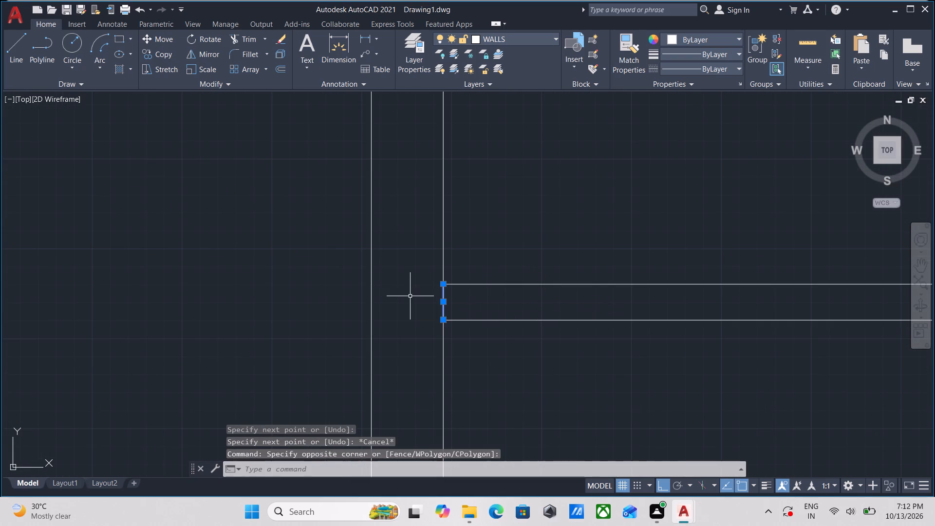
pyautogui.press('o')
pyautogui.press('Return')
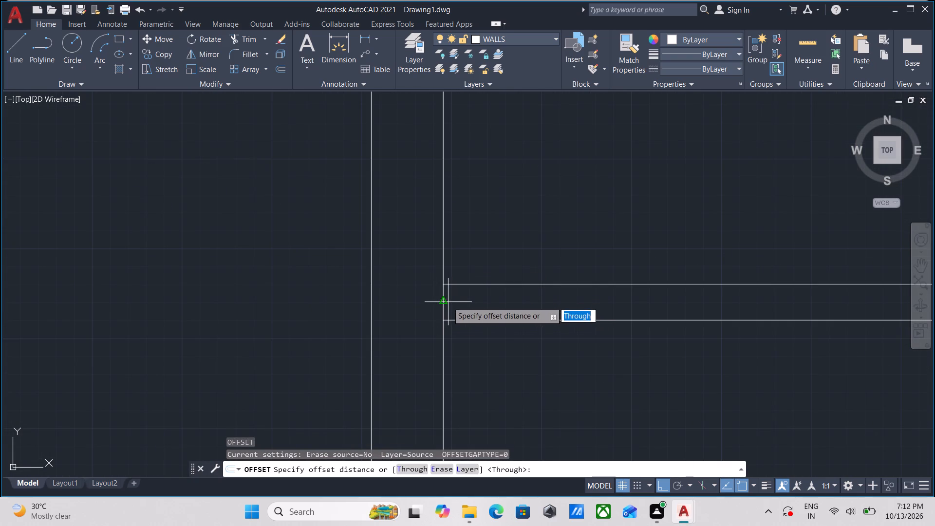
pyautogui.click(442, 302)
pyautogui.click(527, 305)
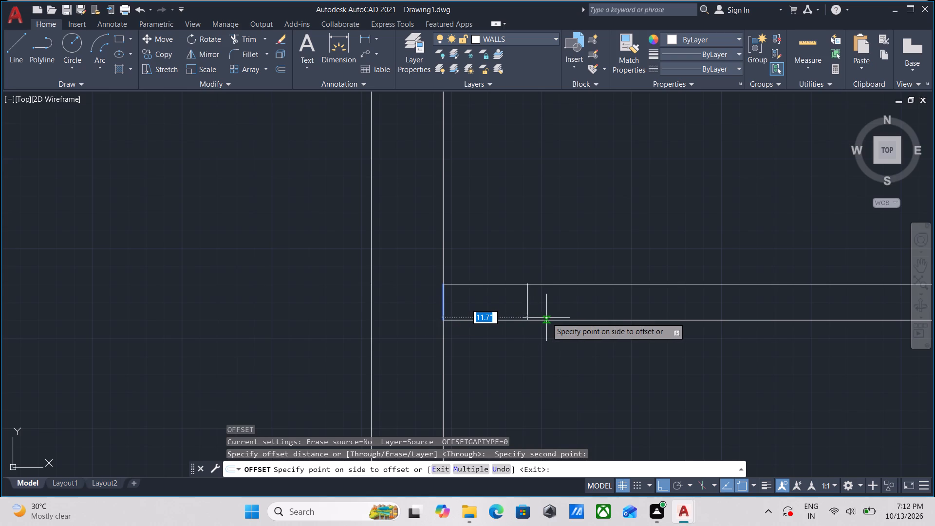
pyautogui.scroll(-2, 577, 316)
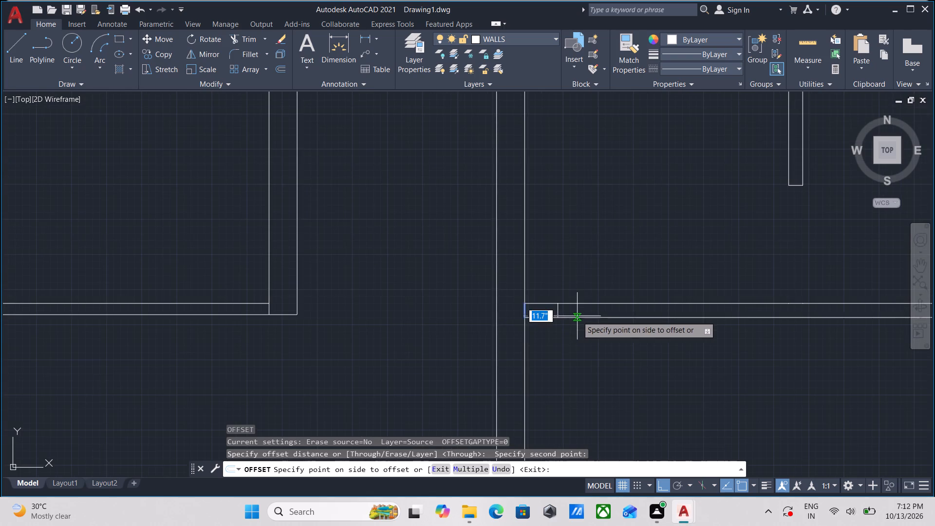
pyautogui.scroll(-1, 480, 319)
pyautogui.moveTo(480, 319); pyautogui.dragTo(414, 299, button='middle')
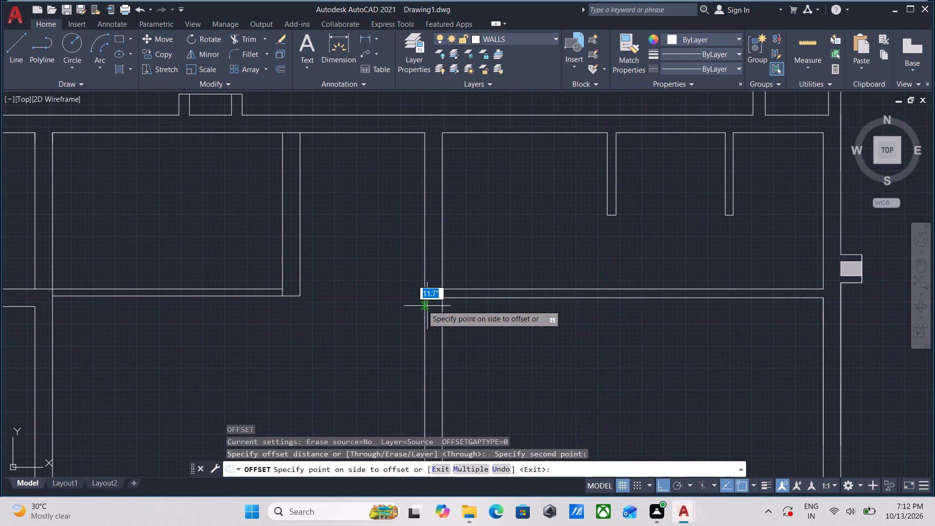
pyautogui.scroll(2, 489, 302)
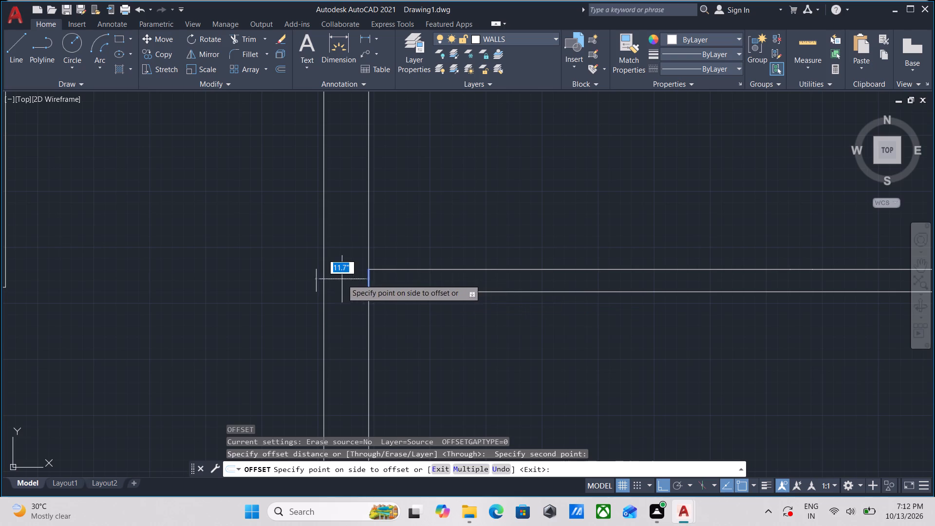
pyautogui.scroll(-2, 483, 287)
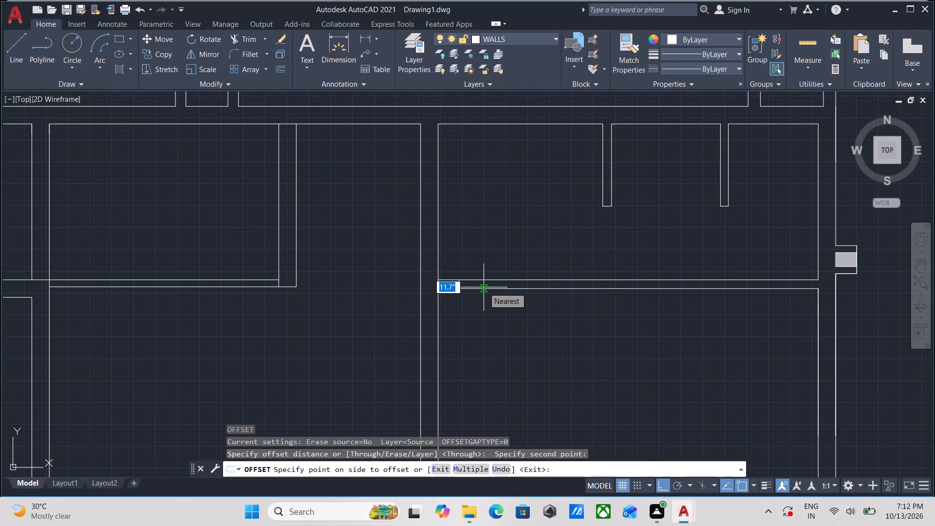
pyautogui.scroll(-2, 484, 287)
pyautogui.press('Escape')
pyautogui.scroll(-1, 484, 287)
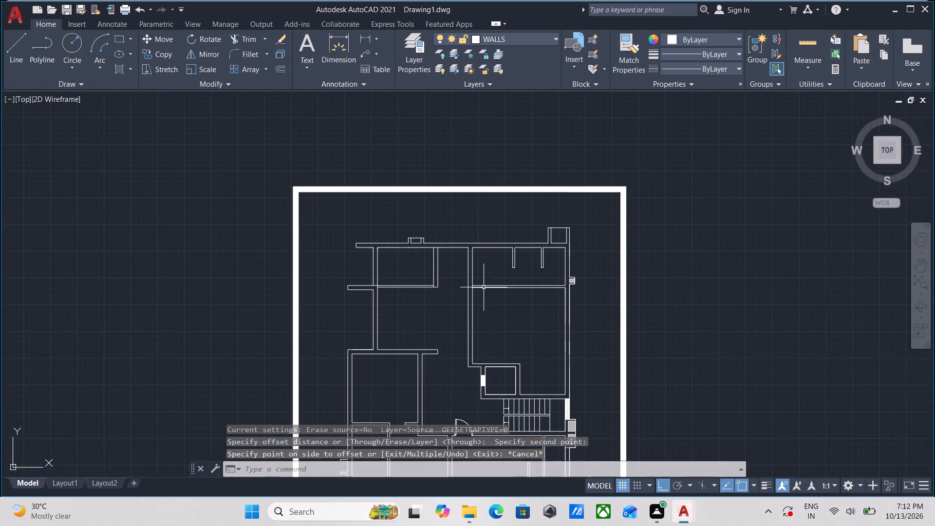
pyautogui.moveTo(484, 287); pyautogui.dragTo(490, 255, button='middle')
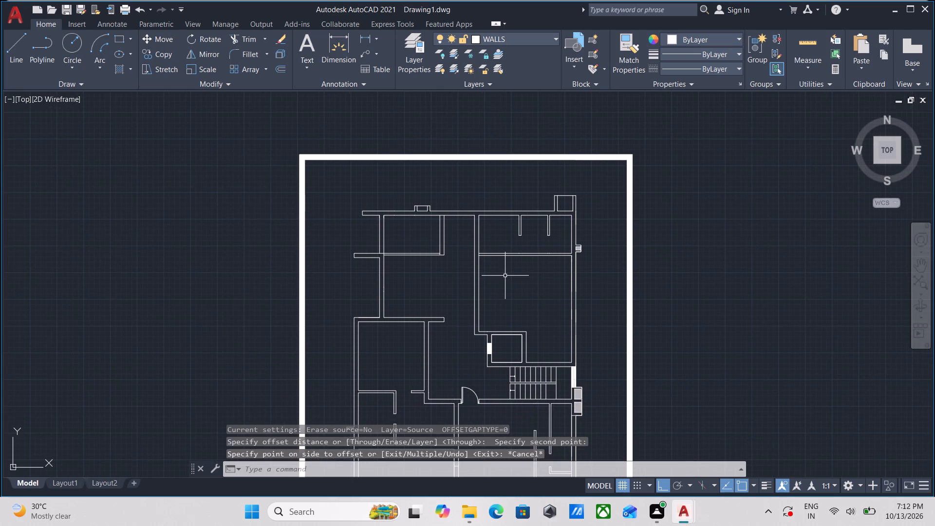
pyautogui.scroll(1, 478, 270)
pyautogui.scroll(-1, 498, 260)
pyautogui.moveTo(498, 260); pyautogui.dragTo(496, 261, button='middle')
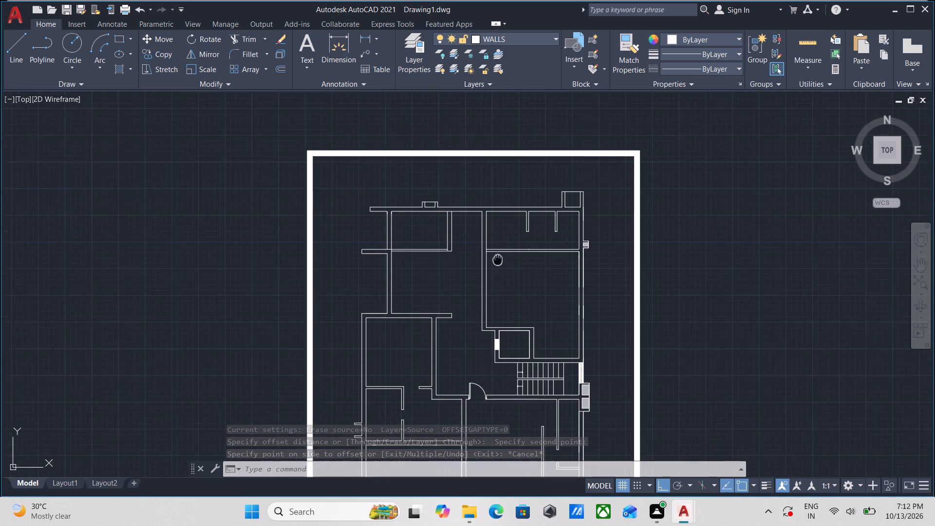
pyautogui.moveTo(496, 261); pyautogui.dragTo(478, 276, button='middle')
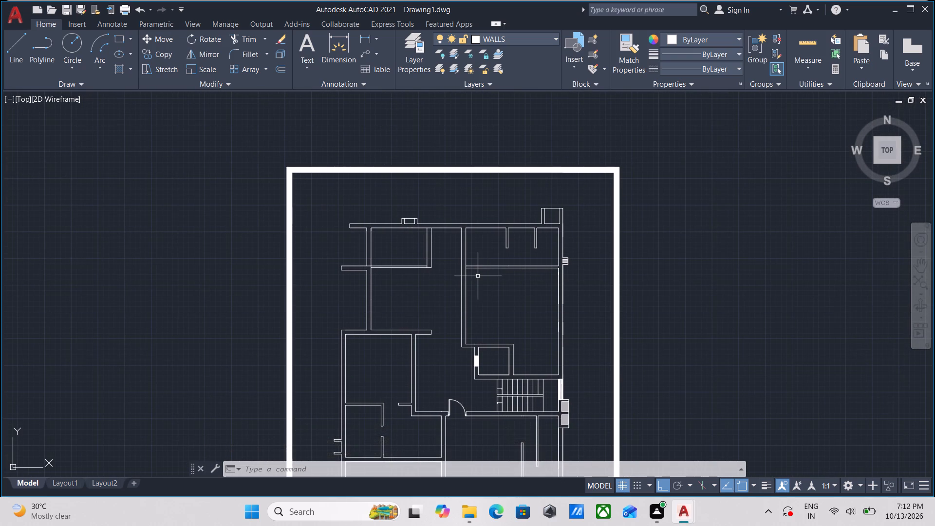
# Offset the short line at the central wall junction 3' to the right along the thin horizontal wall.
pyautogui.scroll(4, 459, 265)
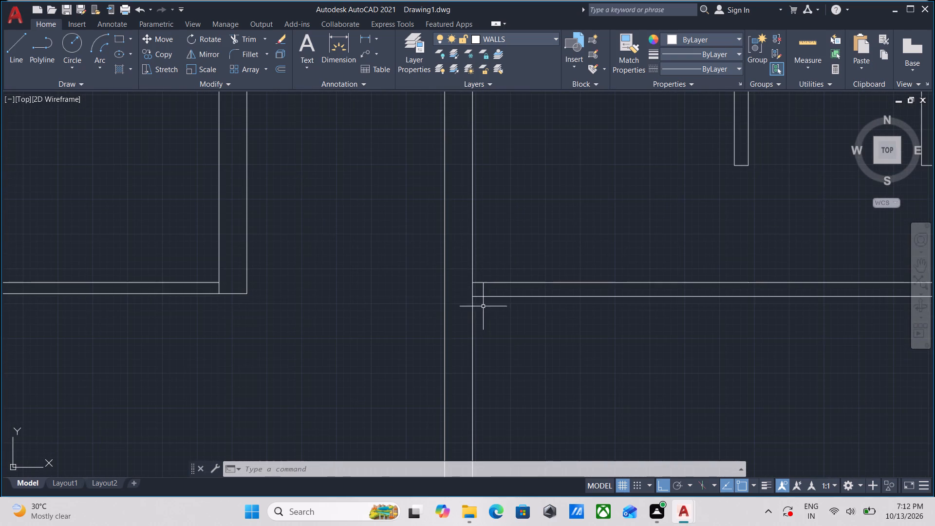
pyautogui.scroll(-2, 477, 304)
pyautogui.scroll(2, 477, 304)
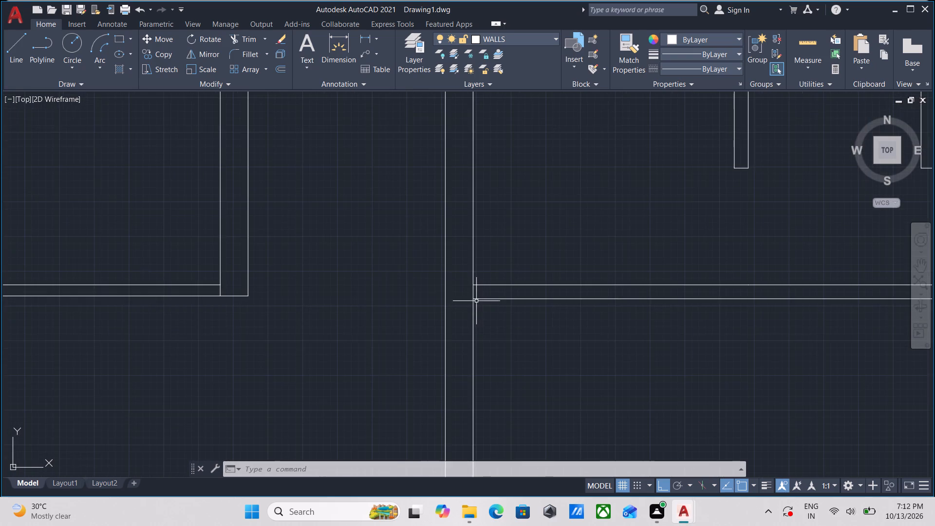
pyautogui.scroll(2, 476, 300)
pyautogui.click(474, 281)
pyautogui.click(458, 274)
pyautogui.scroll(-2, 460, 274)
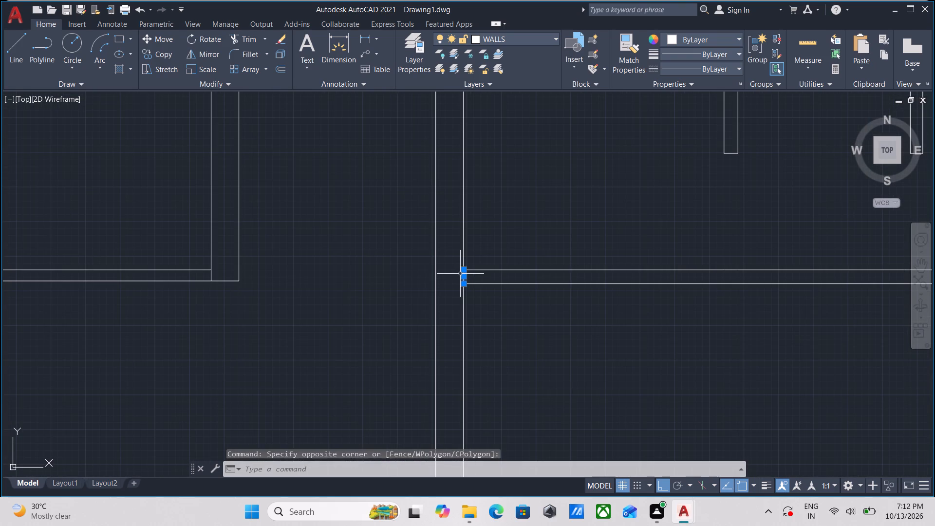
pyautogui.scroll(-2, 460, 274)
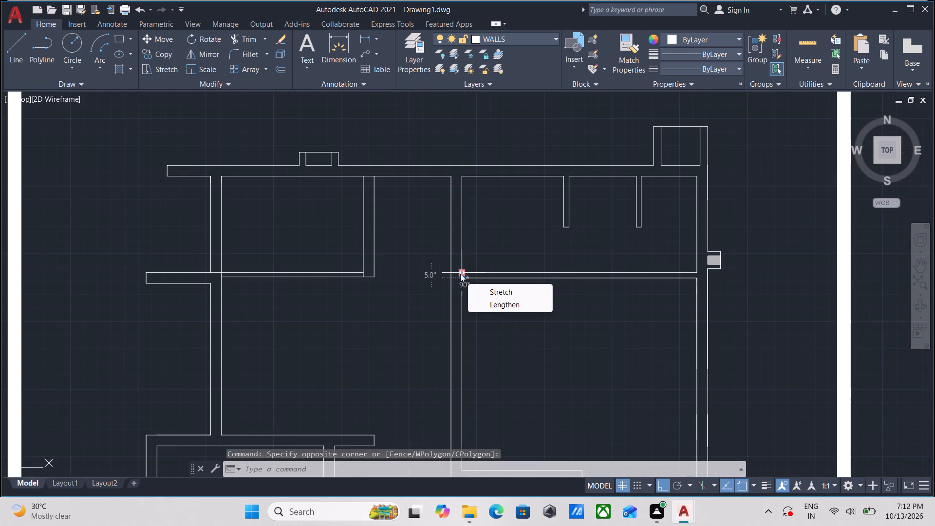
pyautogui.press('o')
pyautogui.press('Return')
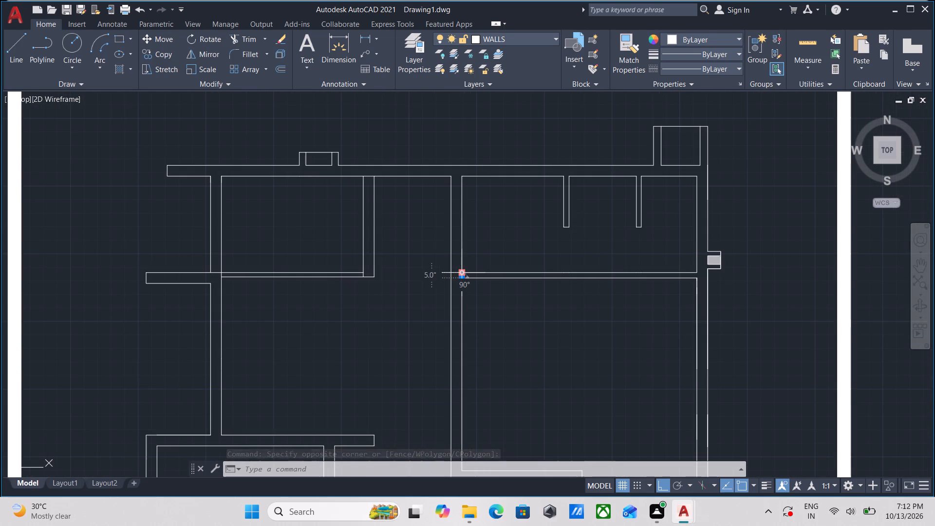
pyautogui.scroll(1, 488, 284)
pyautogui.scroll(3, 438, 279)
pyautogui.scroll(-2, 472, 267)
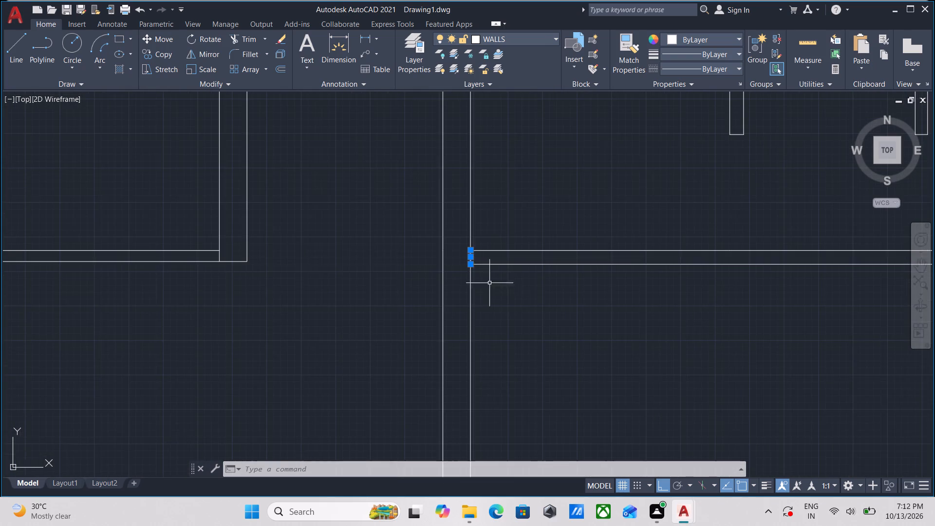
pyautogui.scroll(-2, 503, 291)
pyautogui.moveTo(511, 301); pyautogui.dragTo(467, 313, button='middle')
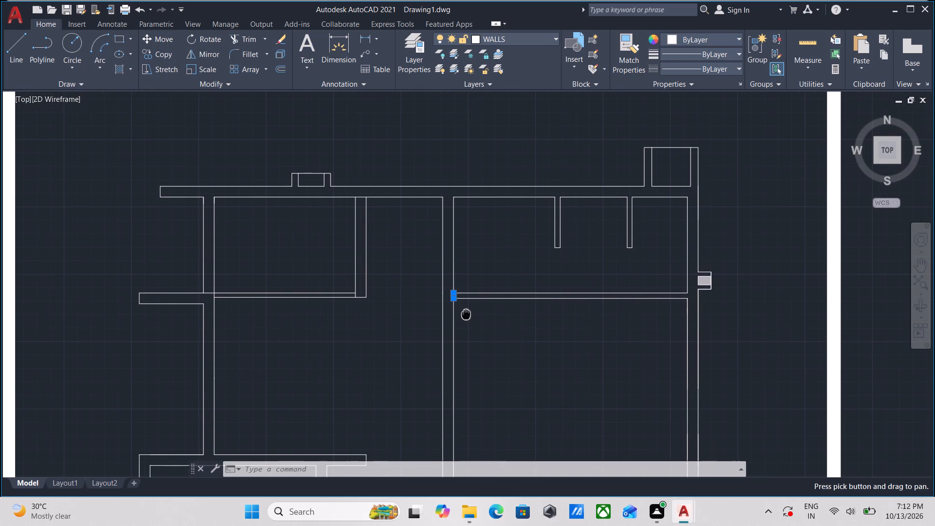
pyautogui.scroll(2, 456, 286)
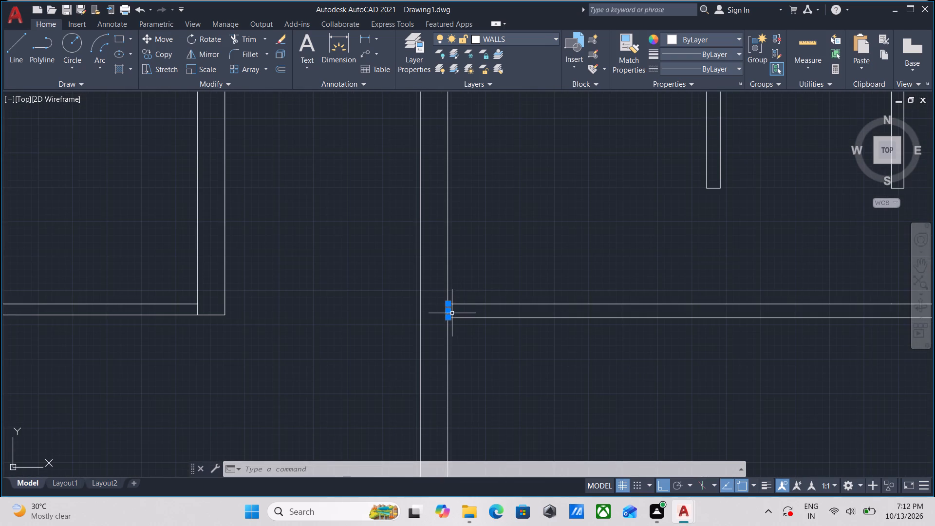
pyautogui.scroll(2, 452, 313)
pyautogui.press('o')
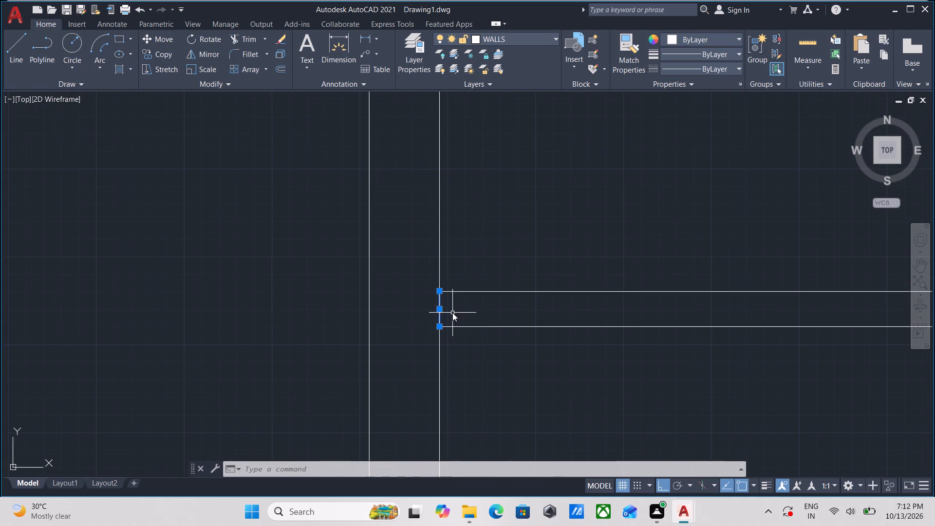
pyautogui.press('Return')
pyautogui.click(441, 307)
pyautogui.click(521, 309)
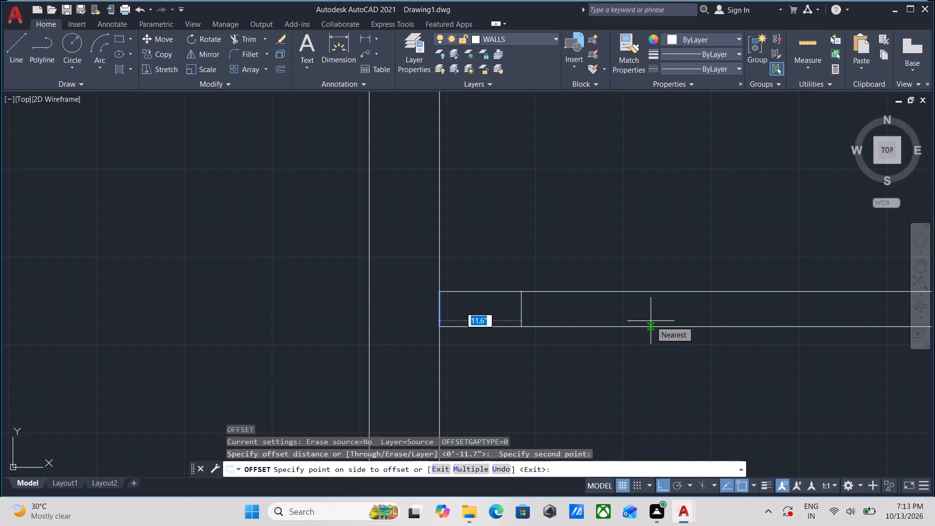
pyautogui.scroll(-2, 651, 321)
pyautogui.write("3'")
pyautogui.press('Return')
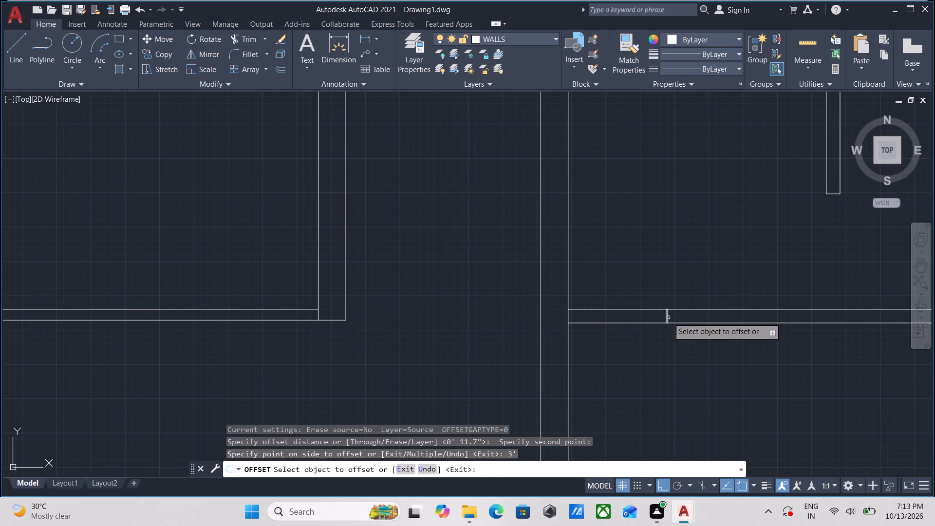
# Offset the new jamb line another 3' to the right to mark the far side of the opening.
pyautogui.click(668, 318)
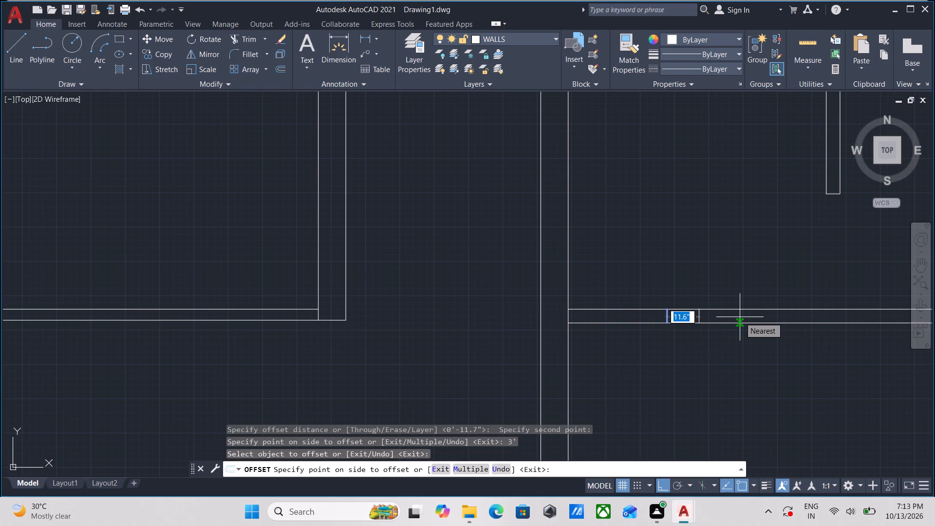
pyautogui.write("3'")
pyautogui.press('Return')
pyautogui.scroll(-2, 740, 317)
pyautogui.press('Escape')
pyautogui.scroll(2, 740, 321)
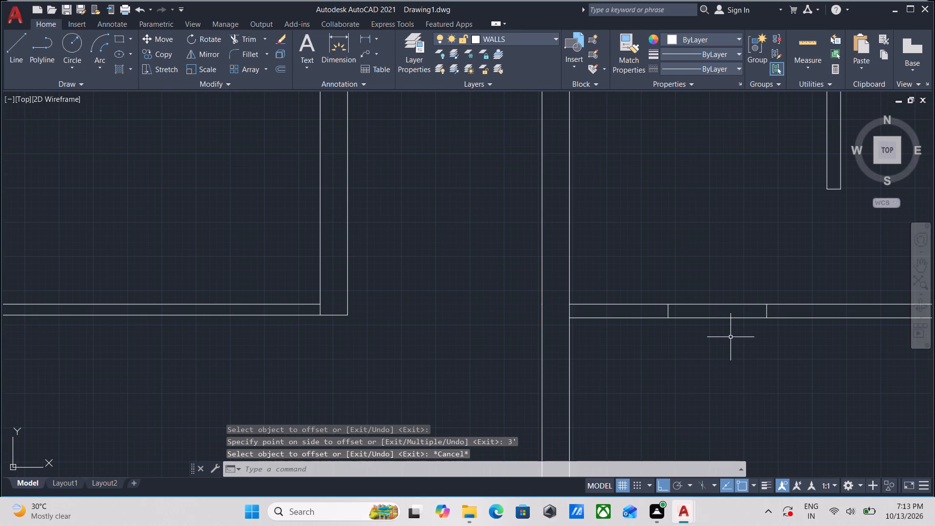
# Trim both faces of the thin horizontal wall between the two jamb lines to cut the 3' opening.
pyautogui.write('TR')
pyautogui.press('Return')
pyautogui.click(730, 337)
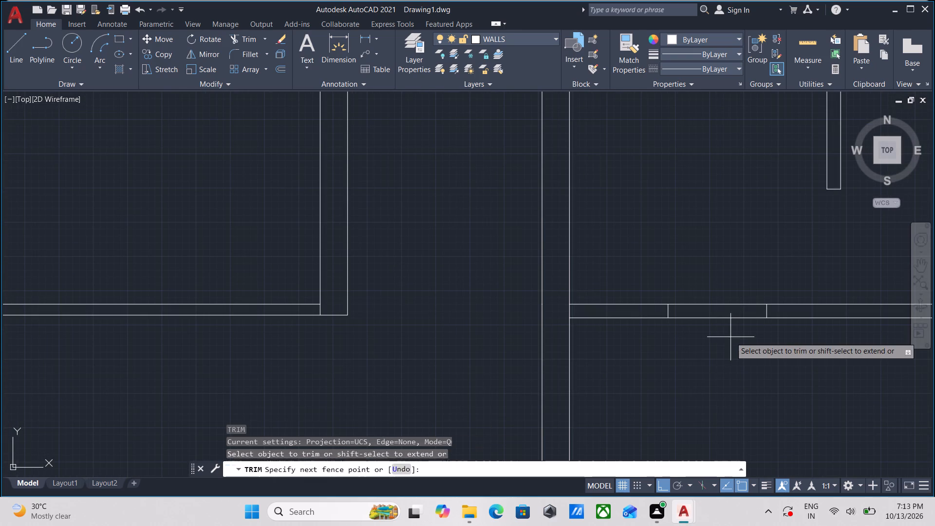
pyautogui.click(729, 242)
# Trim away the short central-wall face segment closing the junction with the thin horizontal wall below the upper-right room.
pyautogui.scroll(3, 603, 315)
pyautogui.click(572, 306)
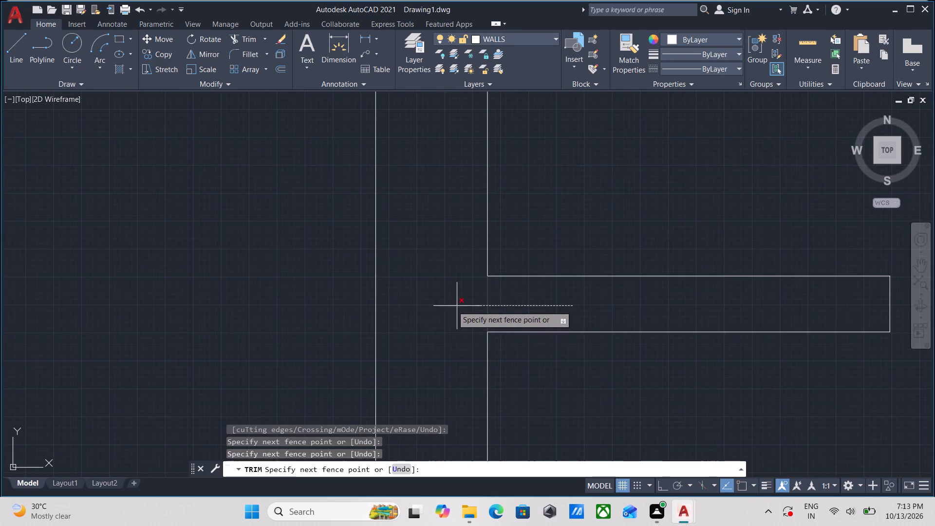
pyautogui.click(437, 304)
# Examine the whole floor plan, from the upper rooms down past the staircase to the bottom rooms, for remaining wall openings.
pyautogui.scroll(-6, 480, 326)
pyautogui.moveTo(606, 385); pyautogui.dragTo(533, 350, button='middle')
pyautogui.scroll(-1, 646, 378)
pyautogui.moveTo(646, 378); pyautogui.dragTo(573, 353, button='middle')
pyautogui.scroll(-1, 620, 366)
pyautogui.moveTo(620, 366); pyautogui.dragTo(629, 272, button='middle')
pyautogui.moveTo(596, 345); pyautogui.dragTo(653, 231, button='middle')
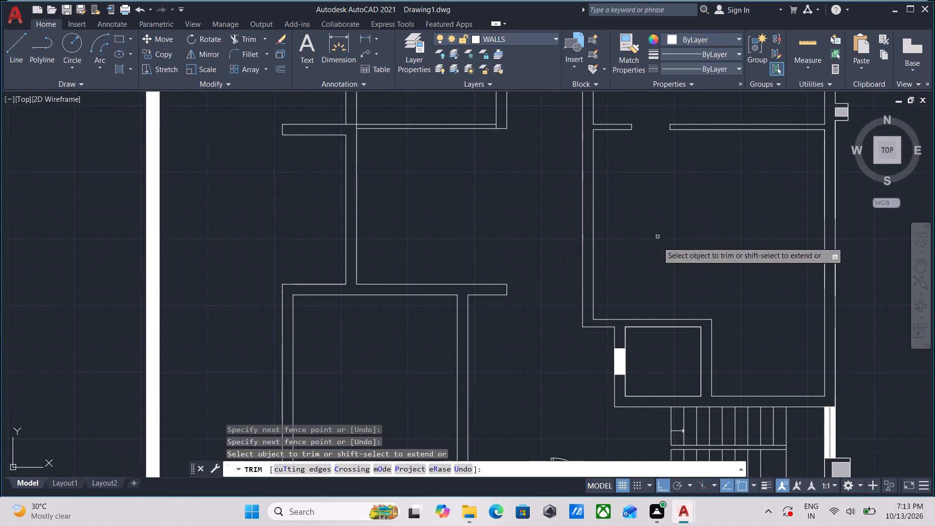
pyautogui.moveTo(655, 263); pyautogui.dragTo(667, 206, button='middle')
pyautogui.scroll(-1, 655, 263)
pyautogui.moveTo(603, 290); pyautogui.dragTo(572, 386, button='middle')
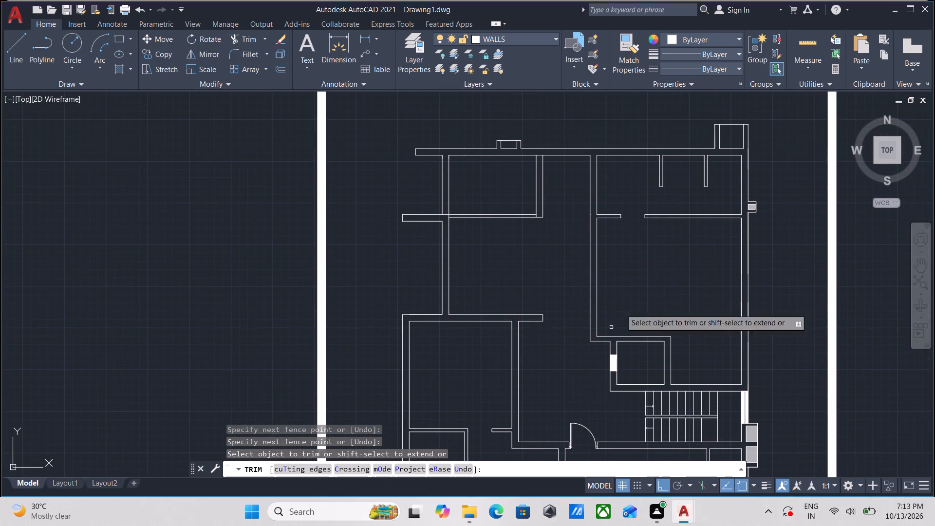
pyautogui.moveTo(652, 255); pyautogui.dragTo(670, 278, button='middle')
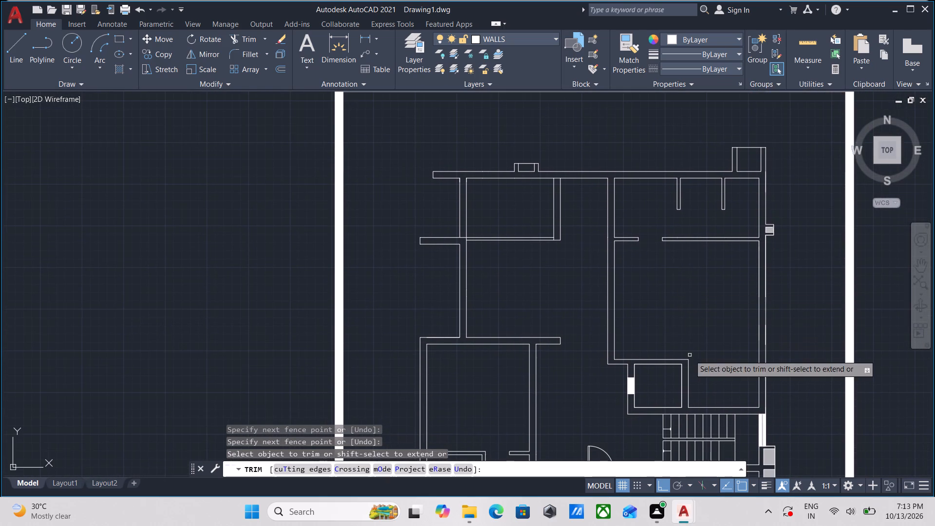
pyautogui.moveTo(690, 355); pyautogui.dragTo(700, 291, button='middle')
pyautogui.moveTo(707, 319); pyautogui.dragTo(717, 284, button='middle')
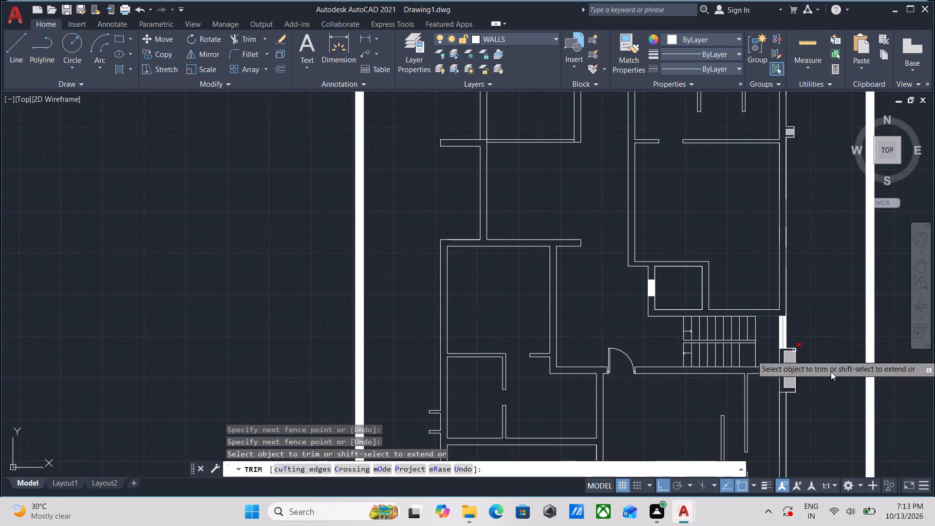
pyautogui.scroll(2, 832, 377)
pyautogui.moveTo(808, 360); pyautogui.dragTo(787, 275, button='middle')
pyautogui.scroll(-2, 789, 290)
pyautogui.moveTo(787, 310); pyautogui.dragTo(790, 235, button='middle')
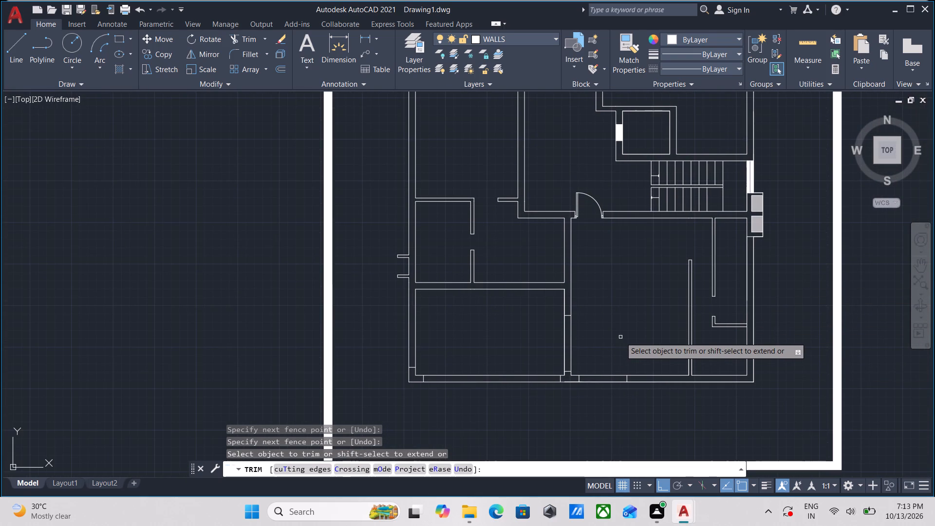
pyautogui.moveTo(614, 303); pyautogui.dragTo(617, 410, button='middle')
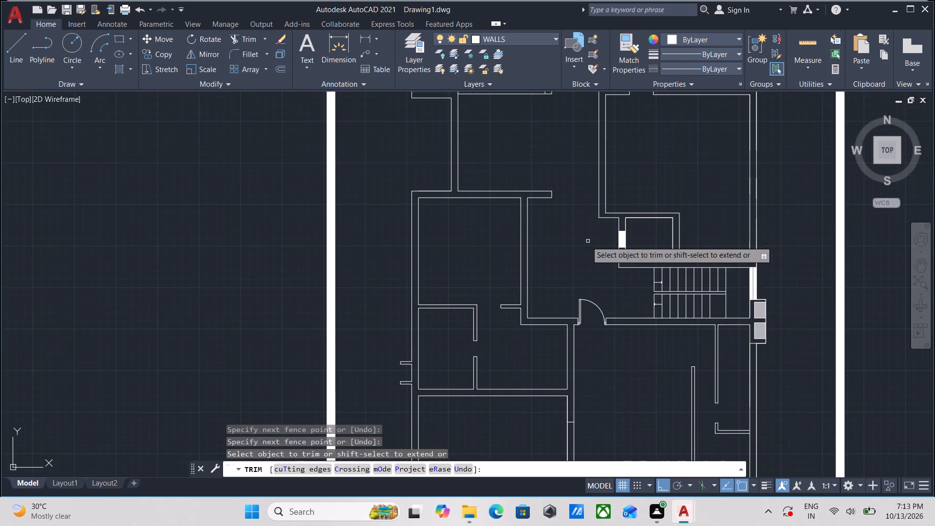
pyautogui.moveTo(585, 245); pyautogui.dragTo(585, 359, button='middle')
pyautogui.moveTo(526, 242); pyautogui.dragTo(545, 284, button='middle')
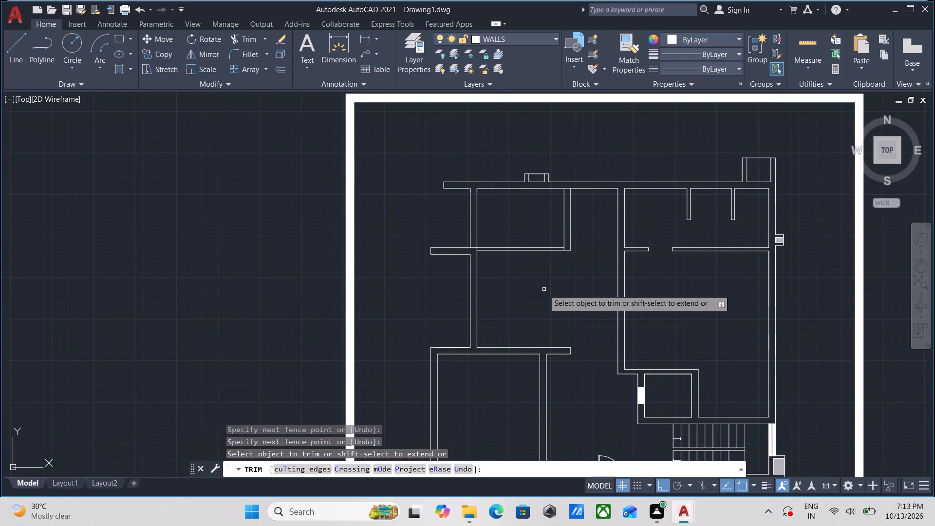
pyautogui.scroll(1, 544, 289)
pyautogui.scroll(-1, 544, 289)
pyautogui.moveTo(544, 289); pyautogui.dragTo(523, 254, button='middle')
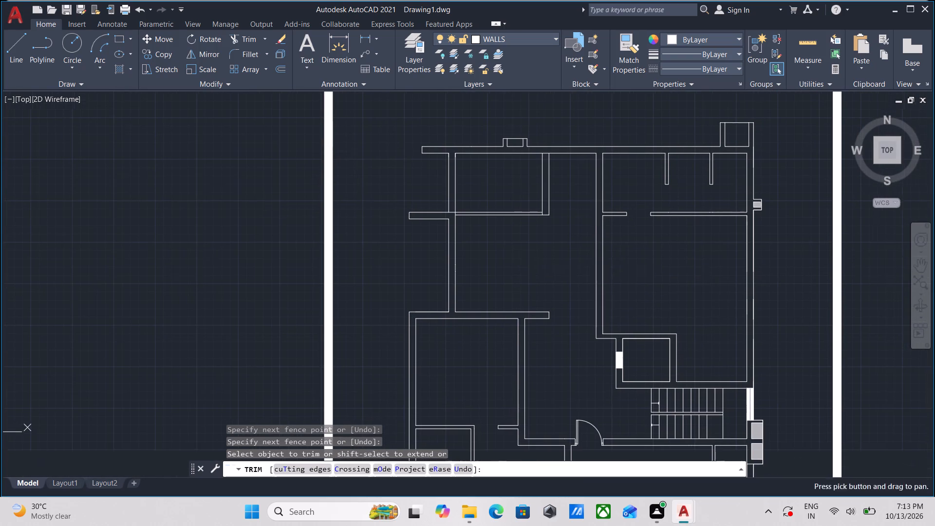
pyautogui.press('Escape')
pyautogui.scroll(-1, 517, 254)
pyautogui.moveTo(517, 254); pyautogui.dragTo(525, 202, button='middle')
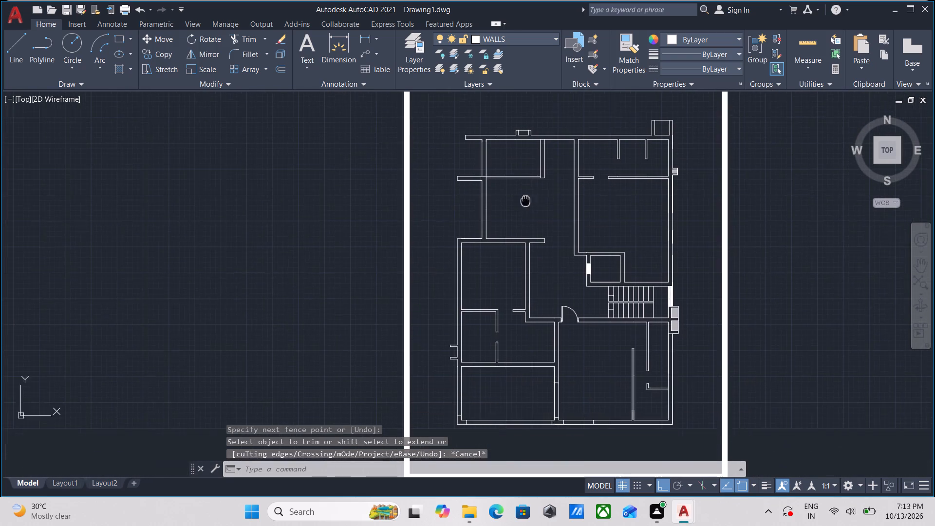
pyautogui.moveTo(562, 329); pyautogui.dragTo(580, 217, button='middle')
pyautogui.scroll(2, 532, 377)
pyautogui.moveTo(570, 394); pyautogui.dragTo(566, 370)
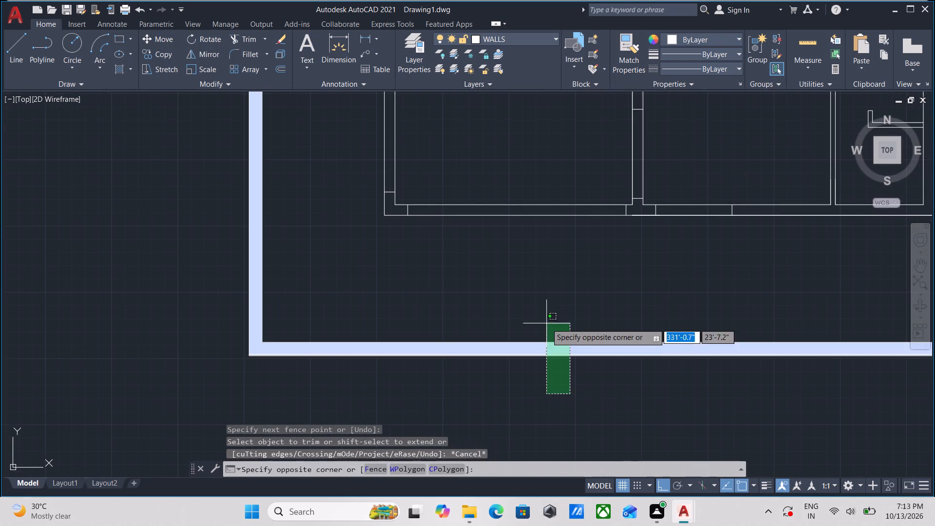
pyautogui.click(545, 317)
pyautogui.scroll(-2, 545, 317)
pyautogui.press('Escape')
# Draw a horizontal rectangle 7' long and 10" high in the empty space below the plan's thick border.
pyautogui.moveTo(542, 373); pyautogui.dragTo(559, 361, button='middle')
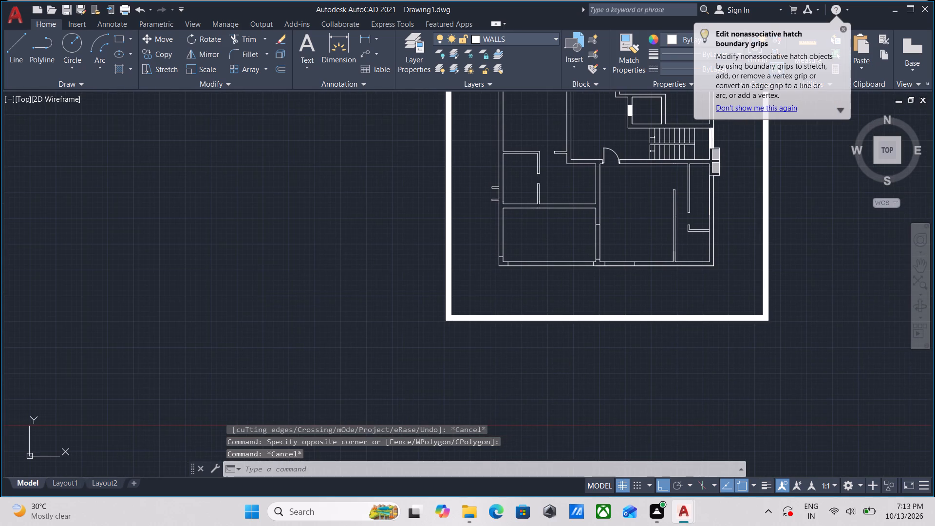
pyautogui.write('REC')
pyautogui.press('Return')
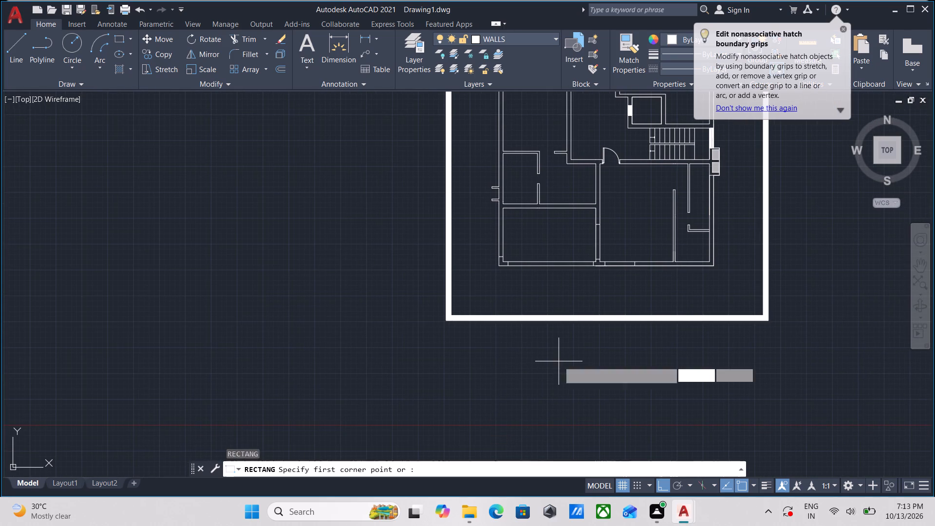
pyautogui.click(531, 368)
pyautogui.scroll(-1, 664, 396)
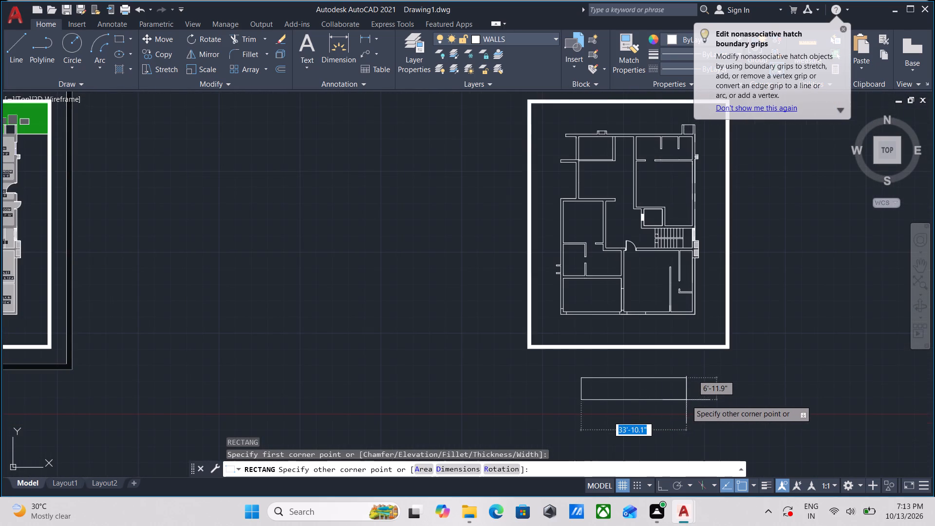
pyautogui.scroll(2, 686, 400)
pyautogui.moveTo(736, 384); pyautogui.dragTo(763, 355, button='middle')
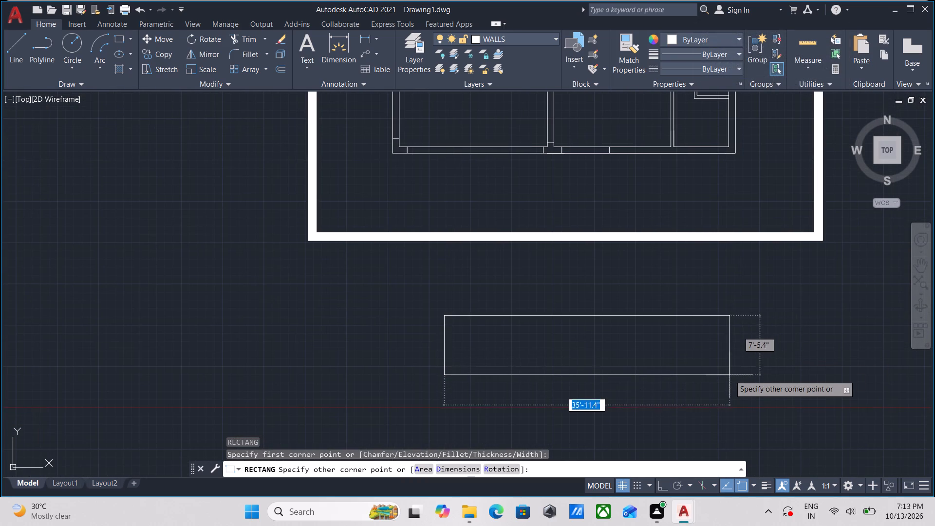
pyautogui.scroll(1, 543, 339)
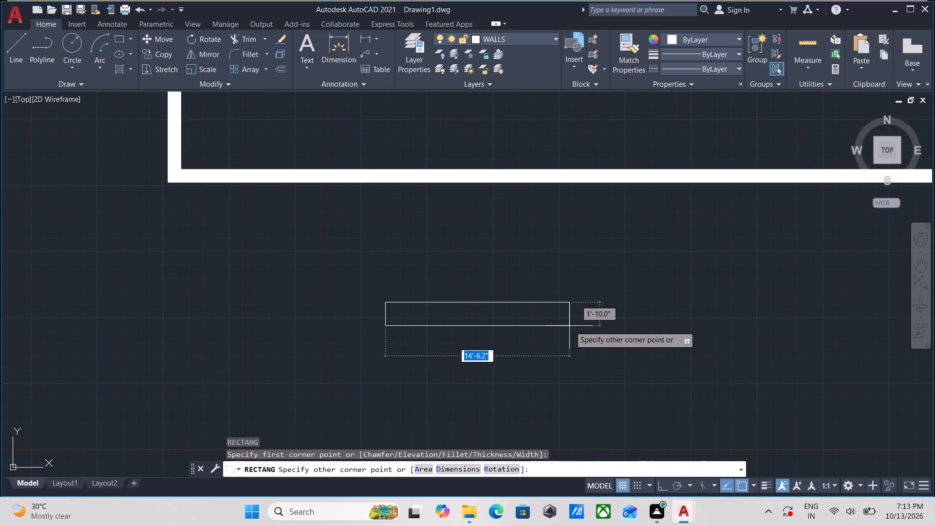
pyautogui.press('7')
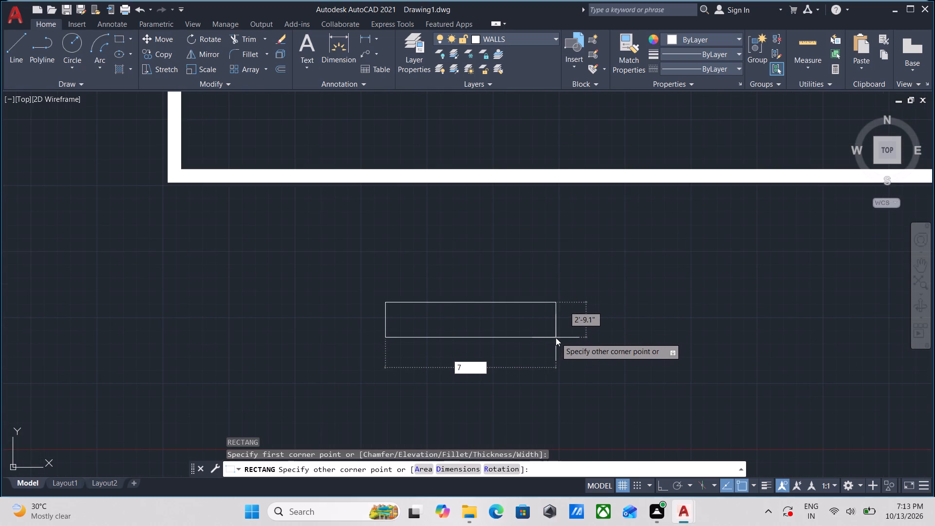
pyautogui.press("'")
pyautogui.press('Tab')
pyautogui.scroll(2, 495, 336)
pyautogui.scroll(1, 449, 303)
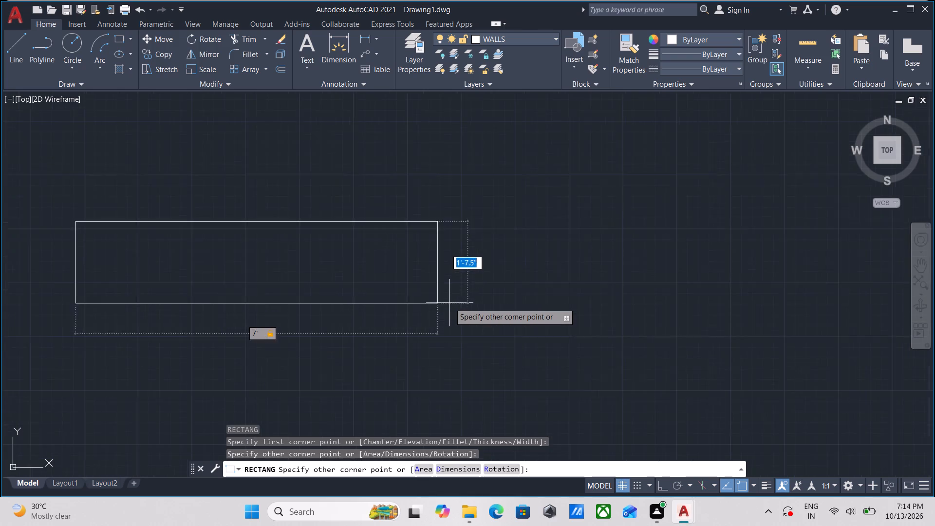
pyautogui.scroll(1, 449, 303)
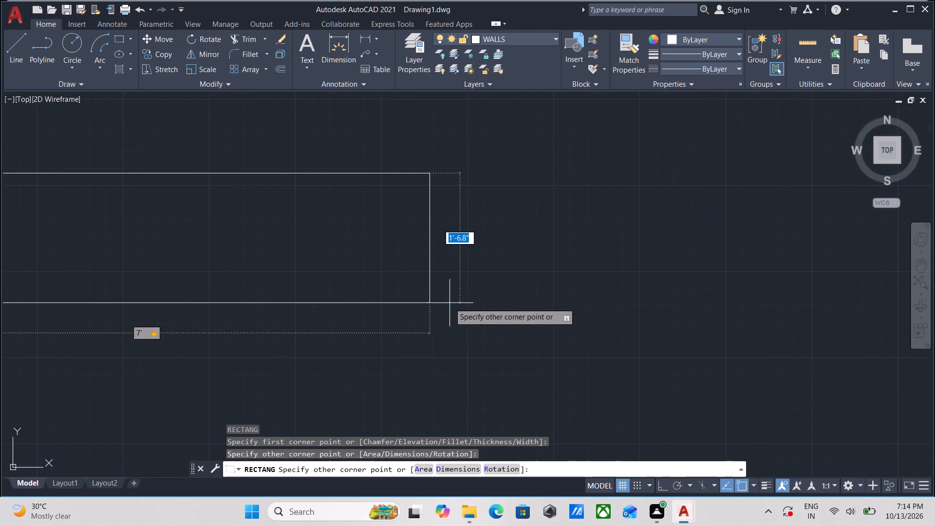
pyautogui.write('10')
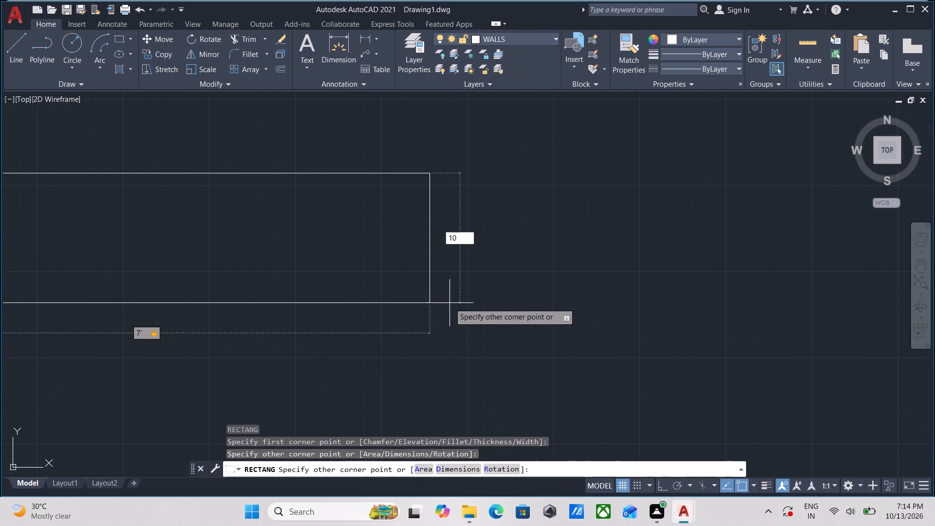
pyautogui.press("'")
pyautogui.press('BackSpace')
pyautogui.hotkey('shift', '"')
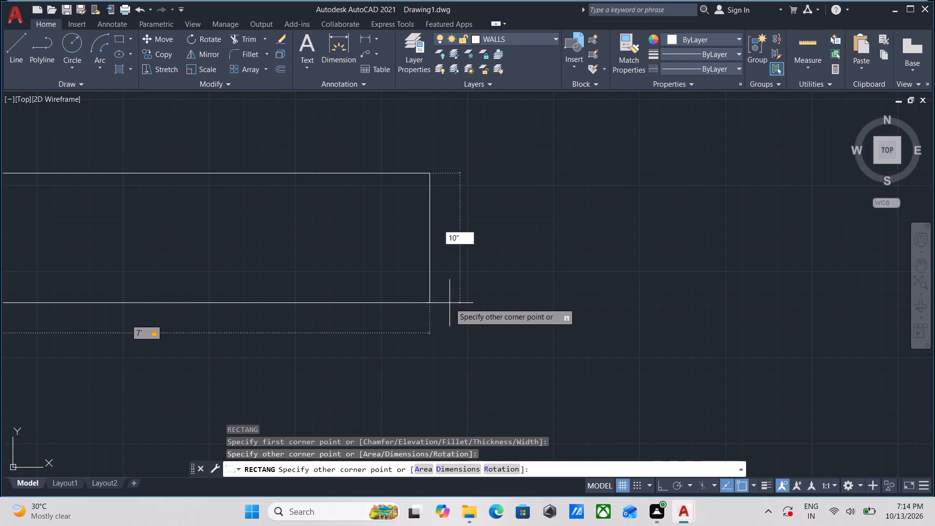
pyautogui.press('Return')
# Draw a horizontal centre line through the 7' by 10" rectangle, joining the midpoints of its short sides.
pyautogui.scroll(-2, 452, 303)
pyautogui.moveTo(470, 303); pyautogui.dragTo(654, 281, button='middle')
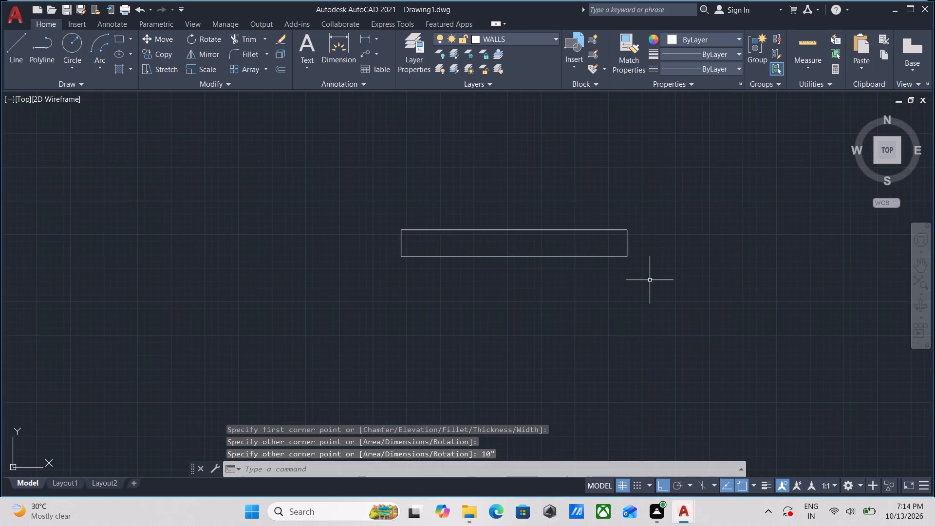
pyautogui.moveTo(562, 260); pyautogui.dragTo(632, 320, button='middle')
pyautogui.scroll(1, 636, 316)
pyautogui.moveTo(528, 276); pyautogui.dragTo(545, 284, button='middle')
pyautogui.scroll(-1, 528, 276)
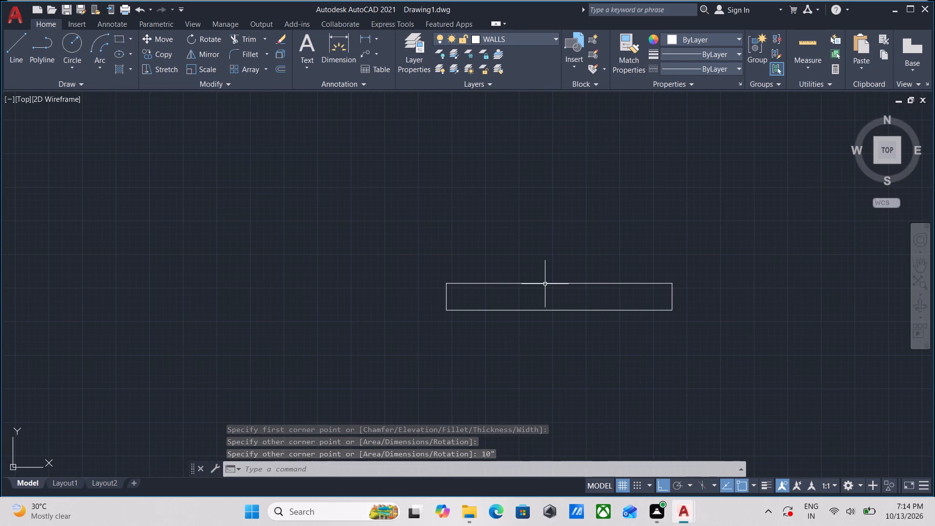
pyautogui.scroll(2, 540, 286)
pyautogui.middleClick(521, 289)
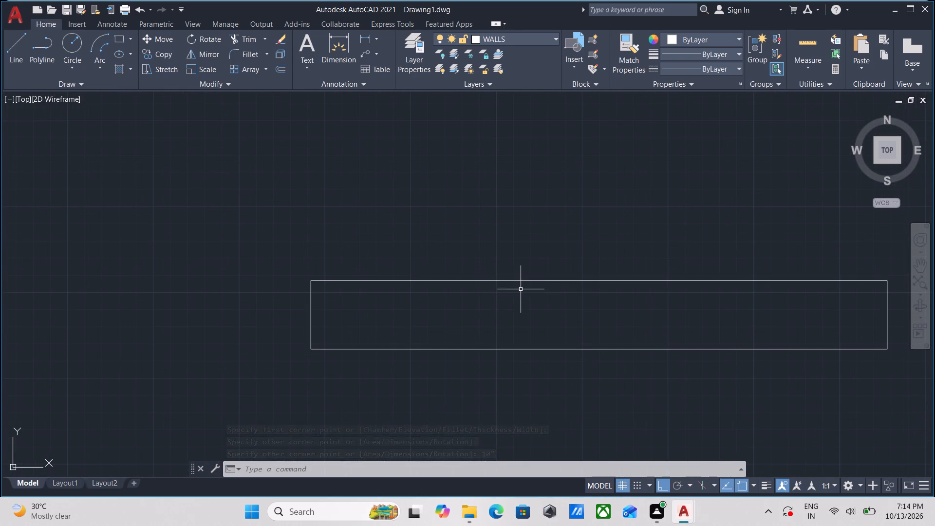
pyautogui.press('l')
pyautogui.press('Return')
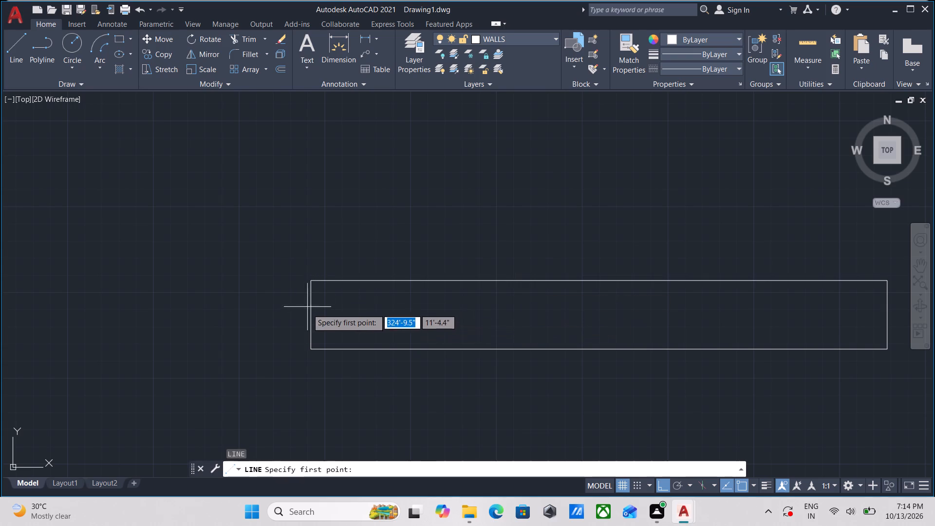
pyautogui.click(312, 316)
pyautogui.moveTo(625, 314); pyautogui.dragTo(460, 309, button='middle')
pyautogui.click(723, 312)
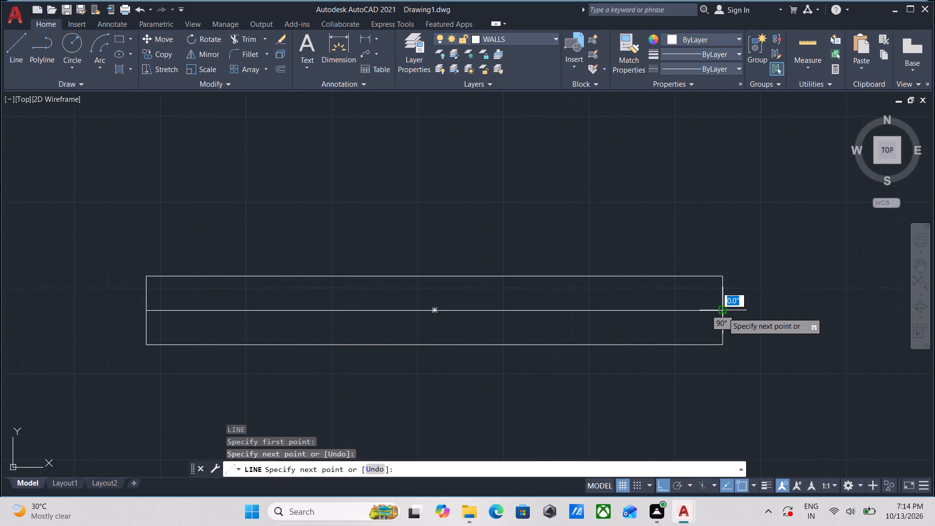
pyautogui.press('Escape')
# Offset the rectangle's horizontal centre line 1" upward.
pyautogui.click(620, 337)
pyautogui.click(586, 300)
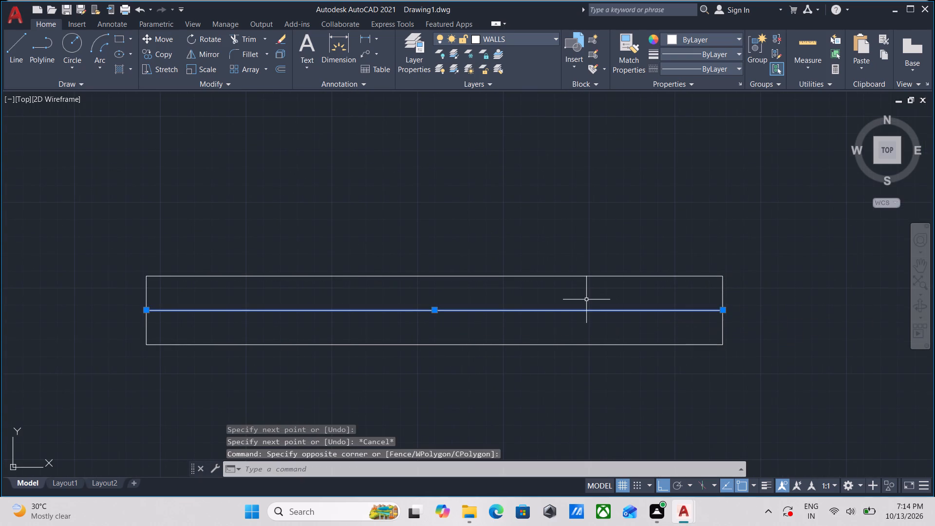
pyautogui.press('o')
pyautogui.press('Return')
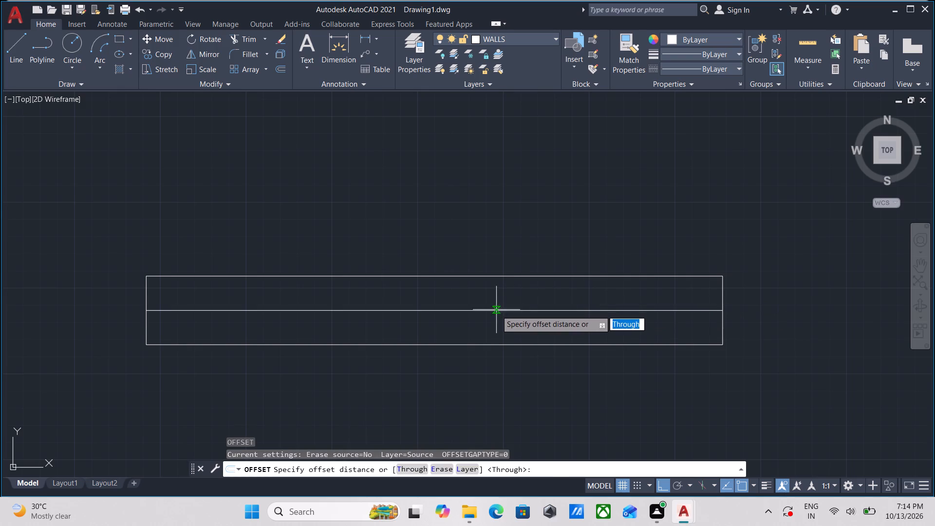
pyautogui.click(496, 310)
pyautogui.click(497, 300)
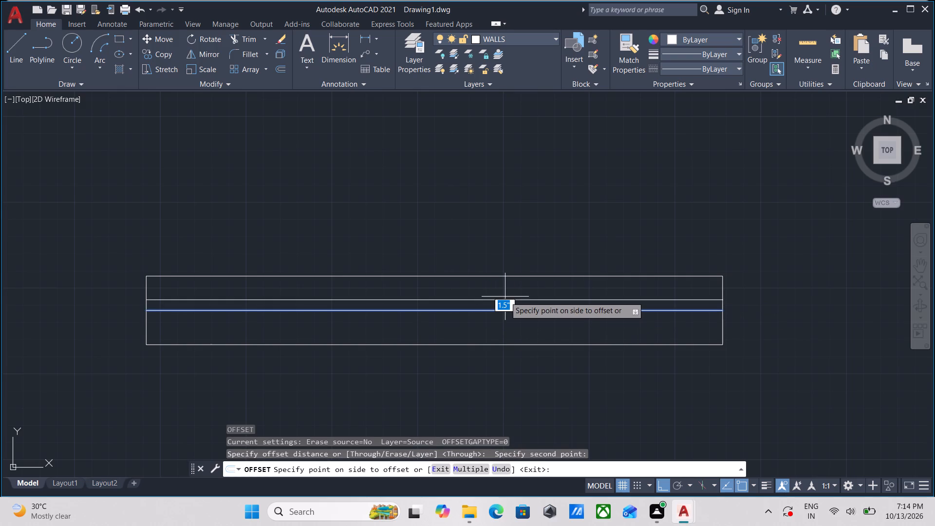
pyautogui.write('0.5')
pyautogui.press('BackSpace')
pyautogui.press('BackSpace')
pyautogui.press('BackSpace')
pyautogui.press('1')
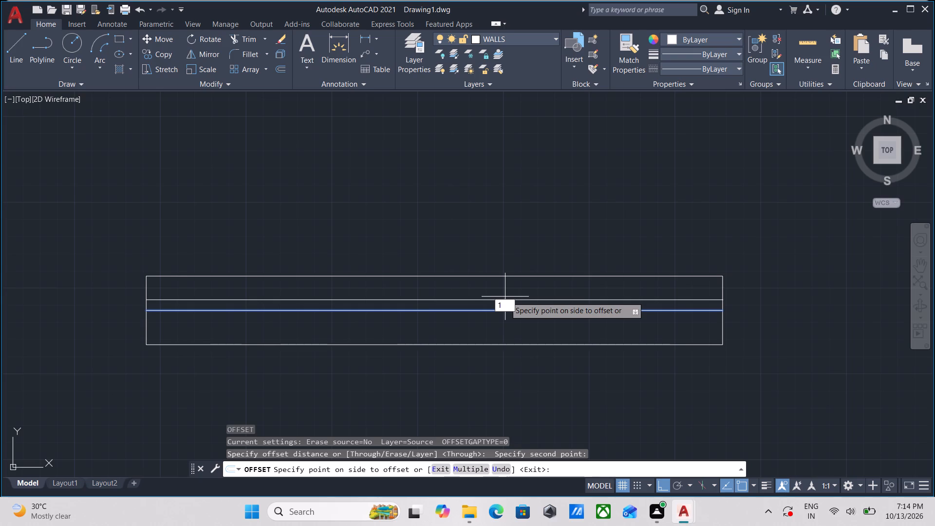
pyautogui.press('Return')
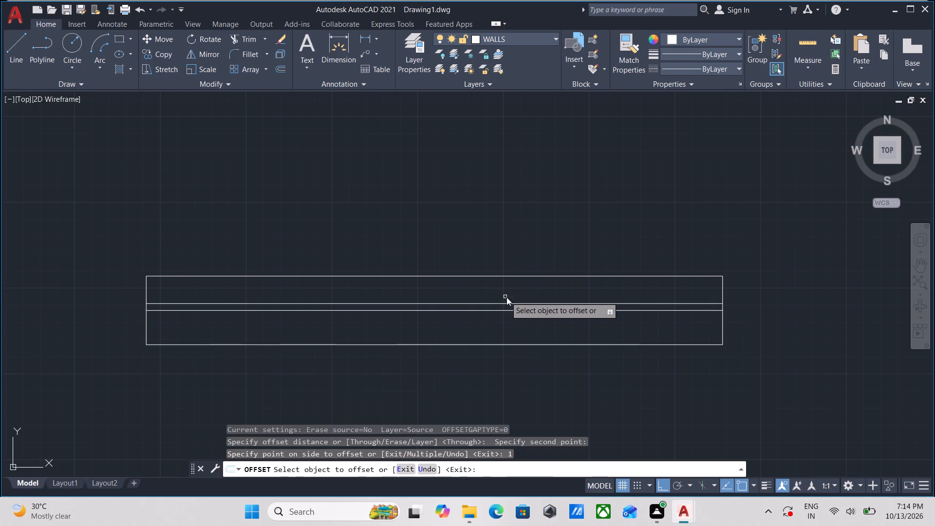
# Offset the rectangle's horizontal centre line 1" downward.
pyautogui.click(537, 310)
pyautogui.press('1')
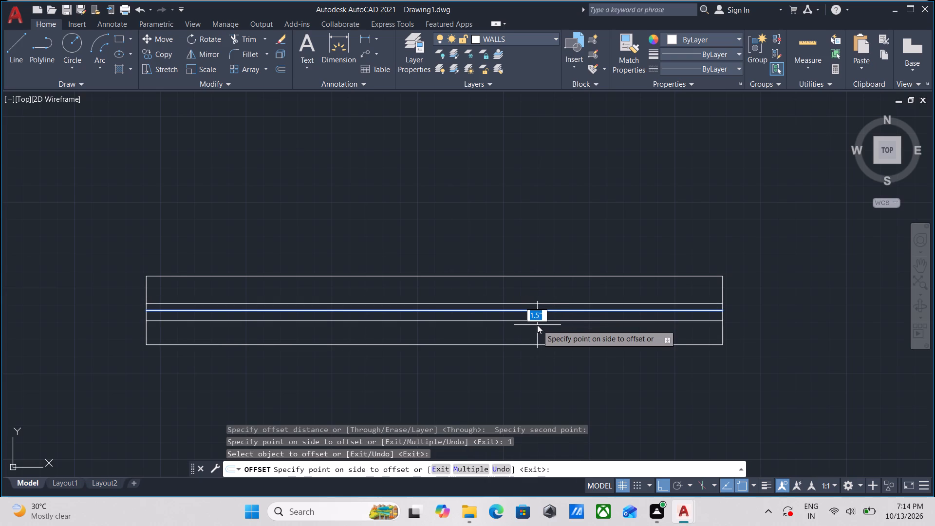
pyautogui.hotkey('shift', '"')
pyautogui.press('Return')
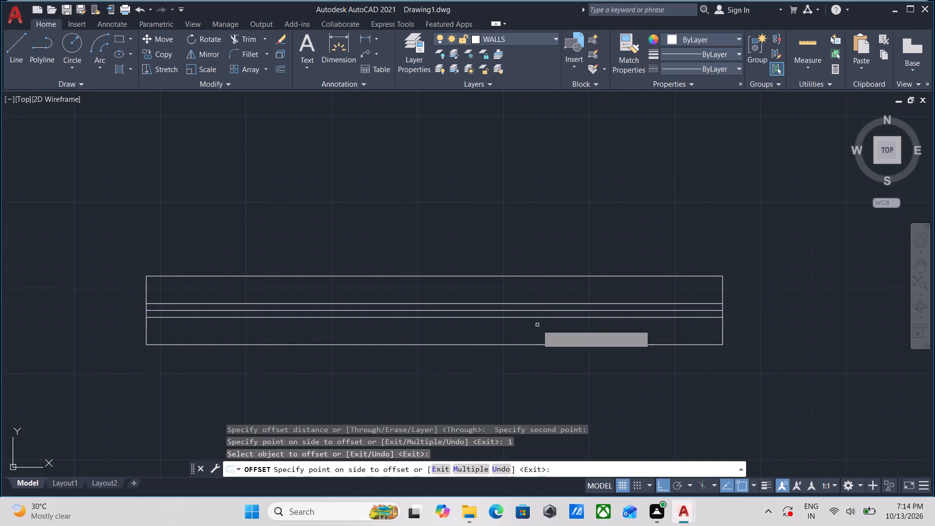
pyautogui.press('Escape')
# Move the 7' by 10" window symbol, including all its inner lines, to the WINDOWS layer.
pyautogui.scroll(2, 553, 331)
pyautogui.scroll(-3, 553, 331)
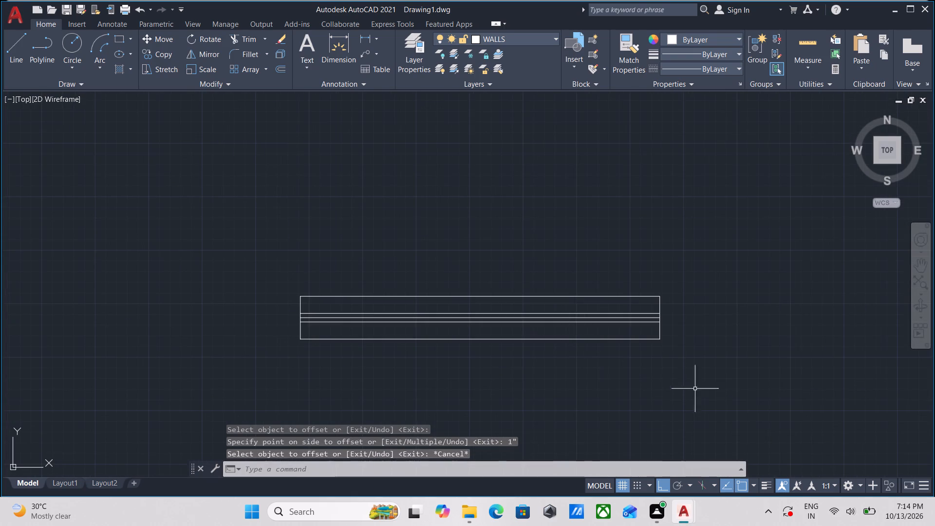
pyautogui.click(708, 392)
pyautogui.scroll(-1, 351, 268)
pyautogui.moveTo(351, 268); pyautogui.dragTo(529, 301, button='middle')
pyautogui.click(464, 284)
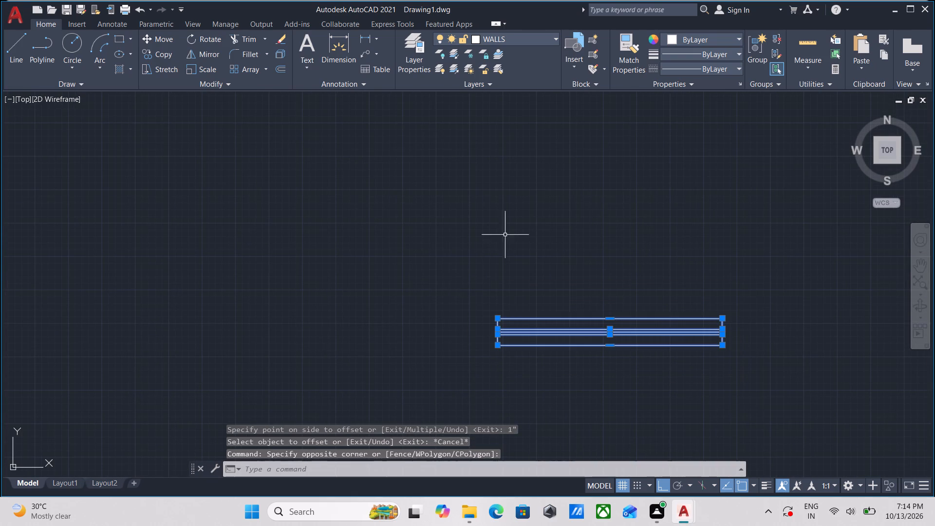
pyautogui.click(533, 36)
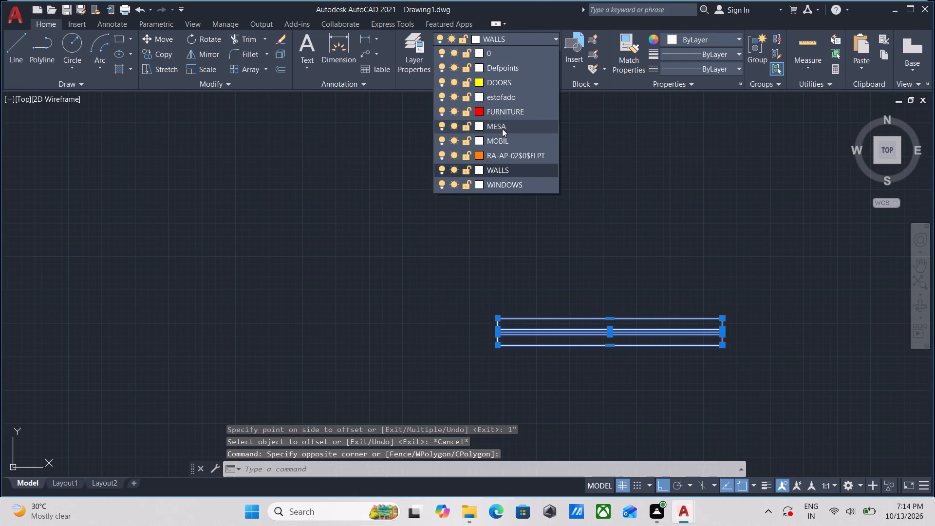
pyautogui.scroll(-3, 507, 129)
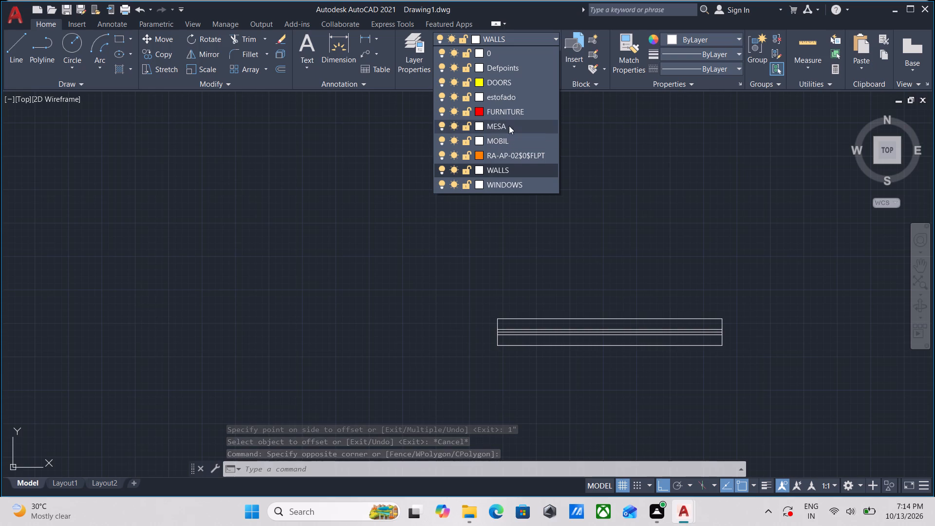
pyautogui.click(500, 179)
pyautogui.scroll(2, 636, 321)
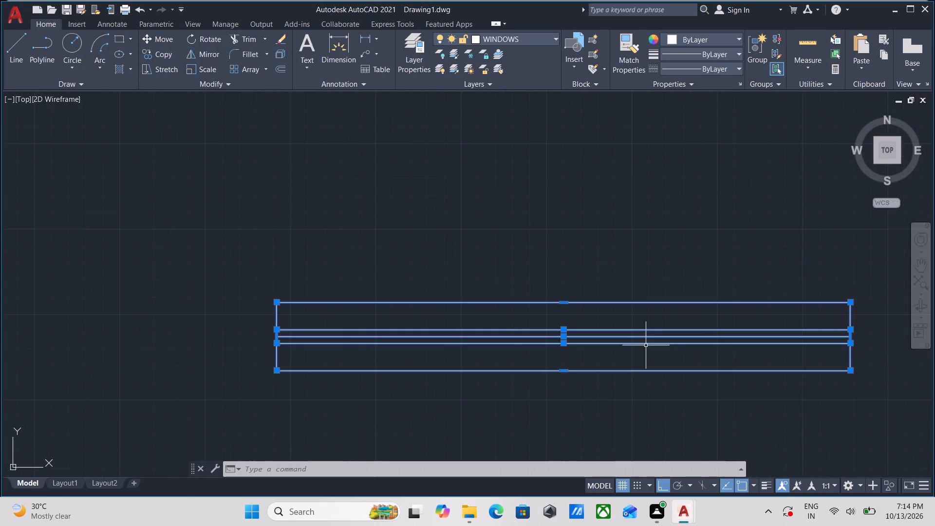
pyautogui.scroll(1, 646, 345)
pyautogui.press('Escape')
# Make WINDOWS the current layer.
pyautogui.scroll(-2, 651, 342)
pyautogui.moveTo(653, 348); pyautogui.dragTo(656, 321, button='middle')
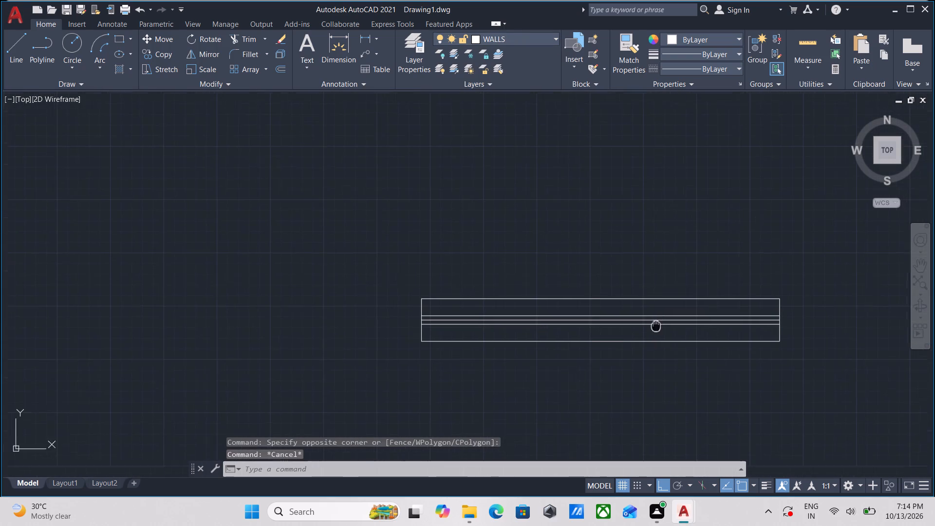
pyautogui.moveTo(656, 321); pyautogui.dragTo(657, 315, button='middle')
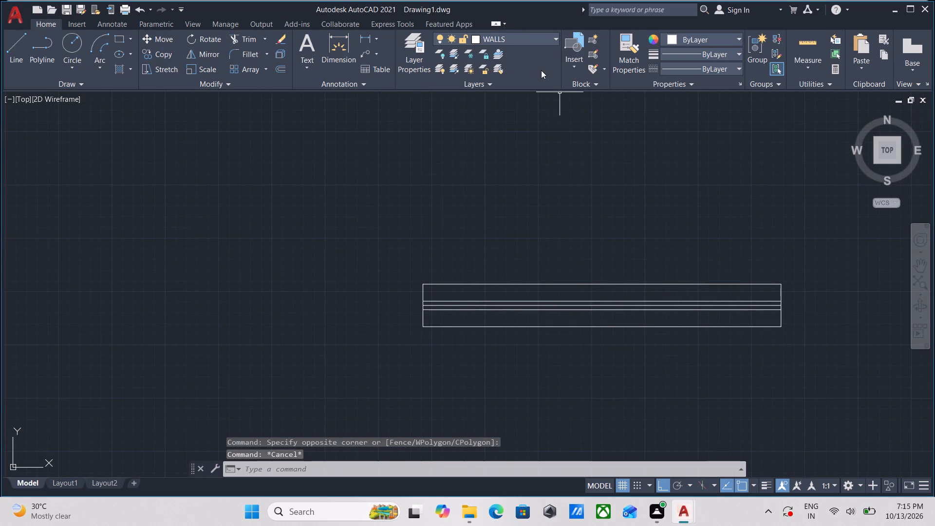
pyautogui.click(538, 39)
pyautogui.click(500, 188)
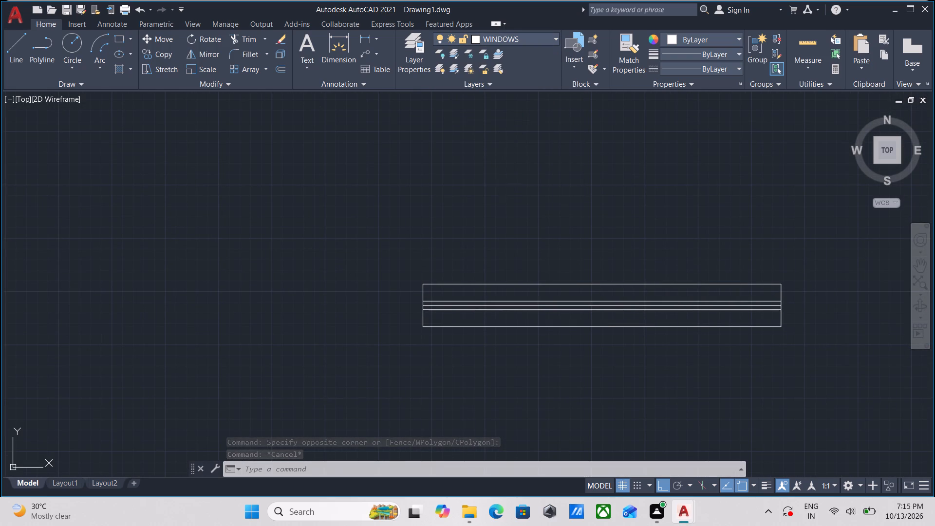
# Change the colour of the WINDOWS layer to green, index colour 3.
pyautogui.click(541, 45)
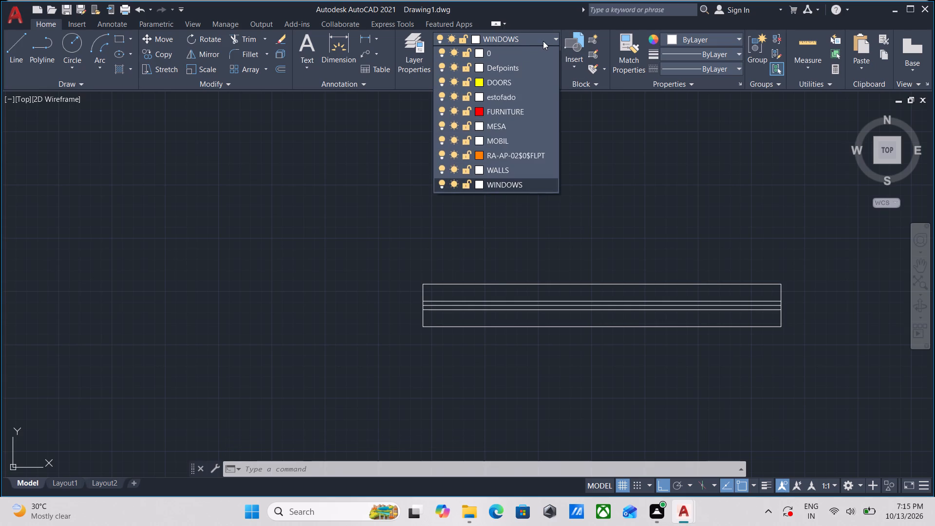
pyautogui.click(543, 41)
pyautogui.click(548, 38)
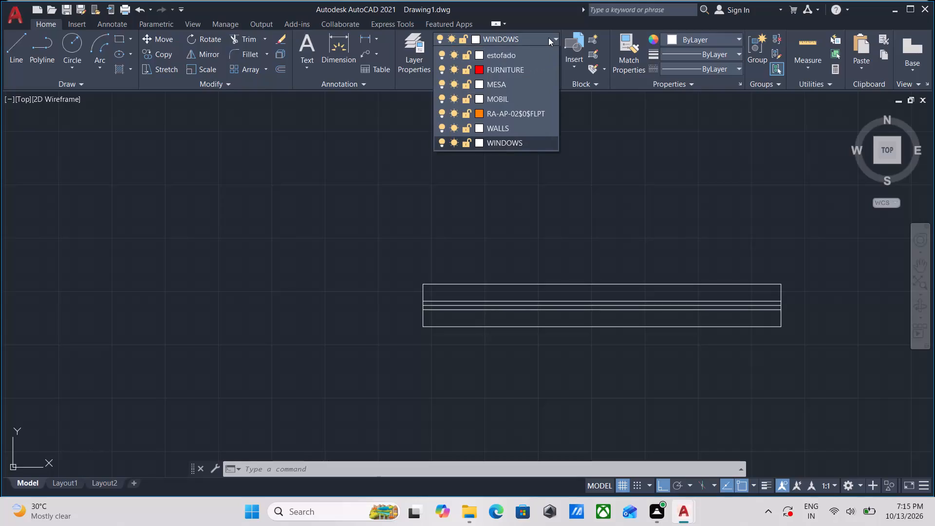
pyautogui.click(548, 38)
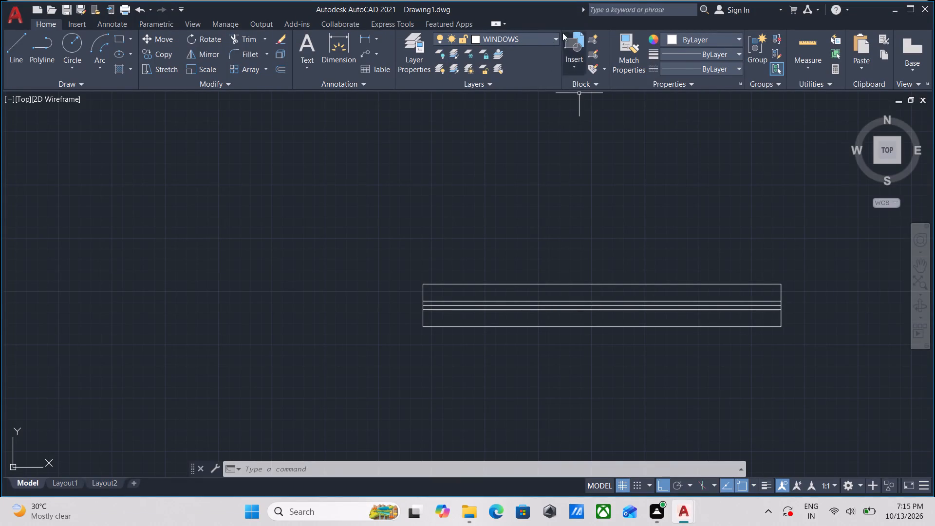
pyautogui.click(545, 33)
pyautogui.click(481, 187)
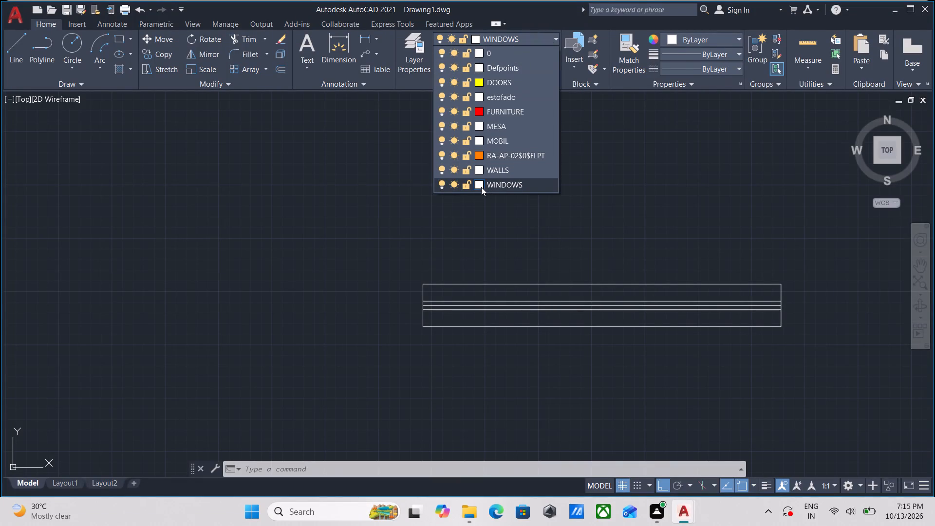
pyautogui.click(389, 282)
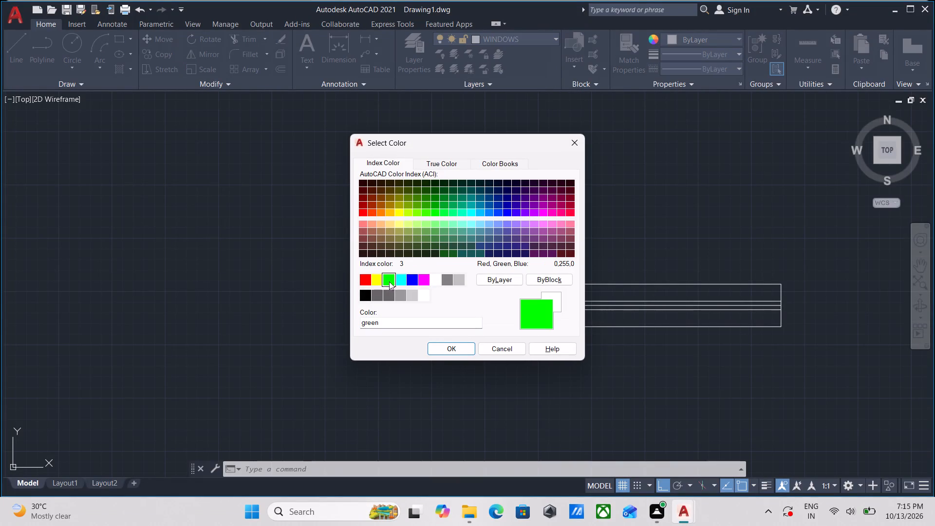
pyautogui.click(440, 352)
# Group the window symbol's rectangle and its three inner lines into a single group.
pyautogui.scroll(-2, 527, 361)
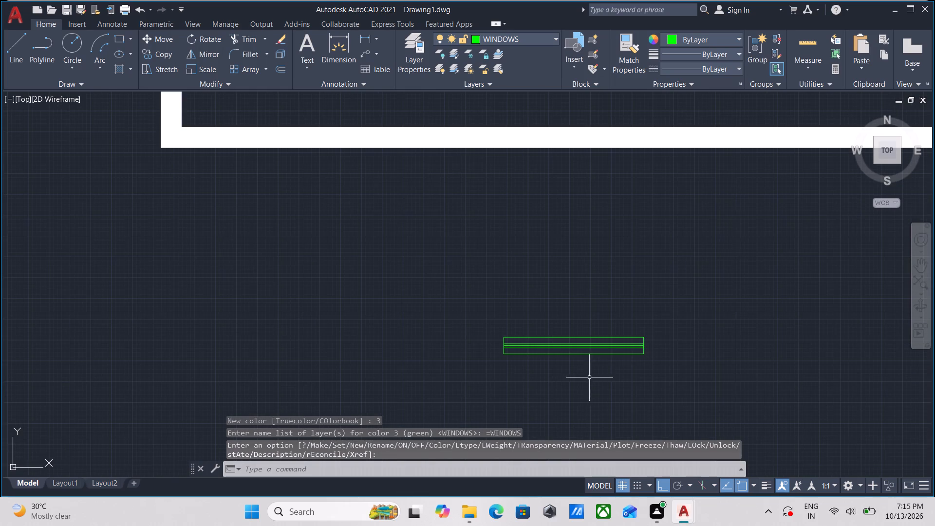
pyautogui.scroll(-3, 612, 362)
pyautogui.scroll(3, 654, 386)
pyautogui.moveTo(645, 367); pyautogui.dragTo(642, 365)
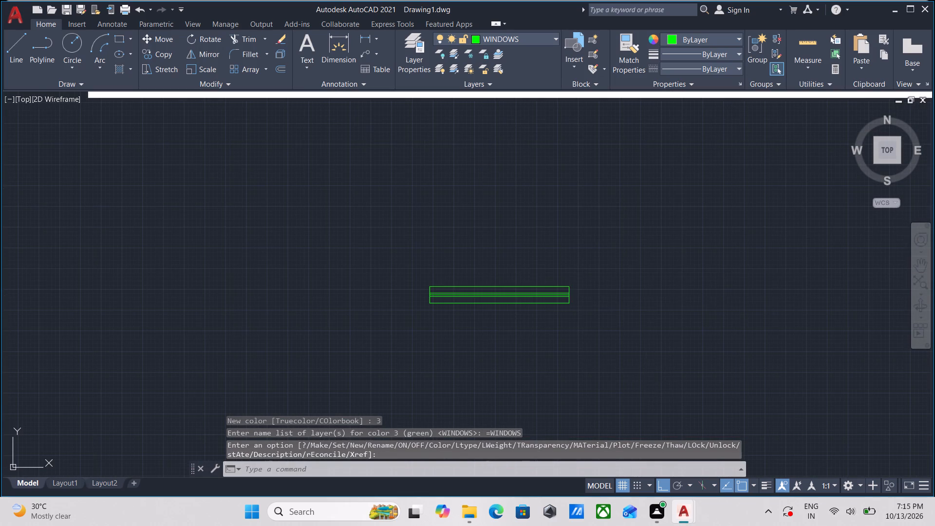
pyautogui.moveTo(642, 365); pyautogui.dragTo(637, 361)
pyautogui.click(485, 230)
pyautogui.middleClick(513, 235)
pyautogui.press('g')
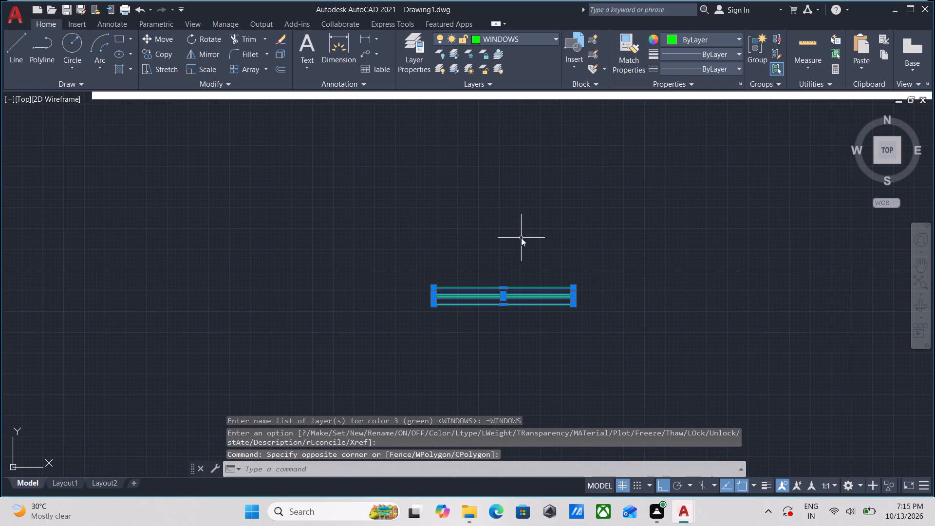
pyautogui.press('Return')
# Copy the grouped window by its lower-left corner to the left edge of the opening in the lower-left room's bottom wall, with Ortho off.
pyautogui.click(546, 349)
pyautogui.click(486, 267)
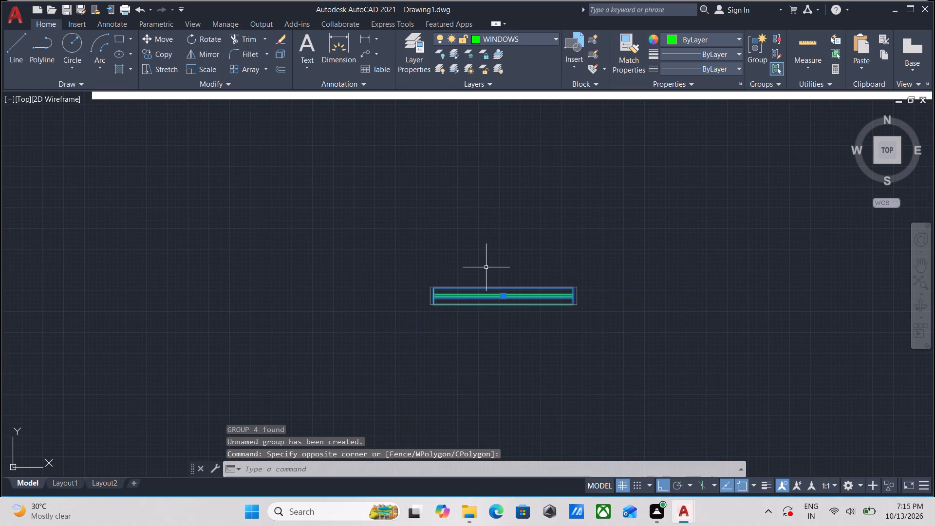
pyautogui.write('co')
pyautogui.press('Return')
pyautogui.scroll(2, 435, 304)
pyautogui.click(433, 305)
pyautogui.scroll(-1, 424, 142)
pyautogui.moveTo(420, 151); pyautogui.dragTo(492, 319, button='middle')
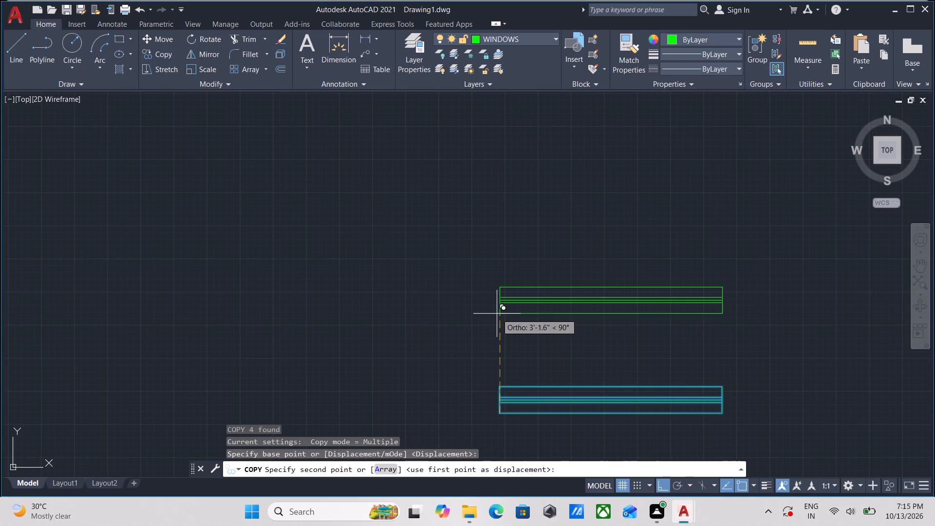
pyautogui.press('F8')
pyautogui.scroll(-2, 487, 256)
pyautogui.moveTo(487, 255); pyautogui.dragTo(536, 363, button='middle')
pyautogui.scroll(-1, 502, 181)
pyautogui.moveTo(503, 184); pyautogui.dragTo(527, 250, button='middle')
pyautogui.scroll(2, 525, 238)
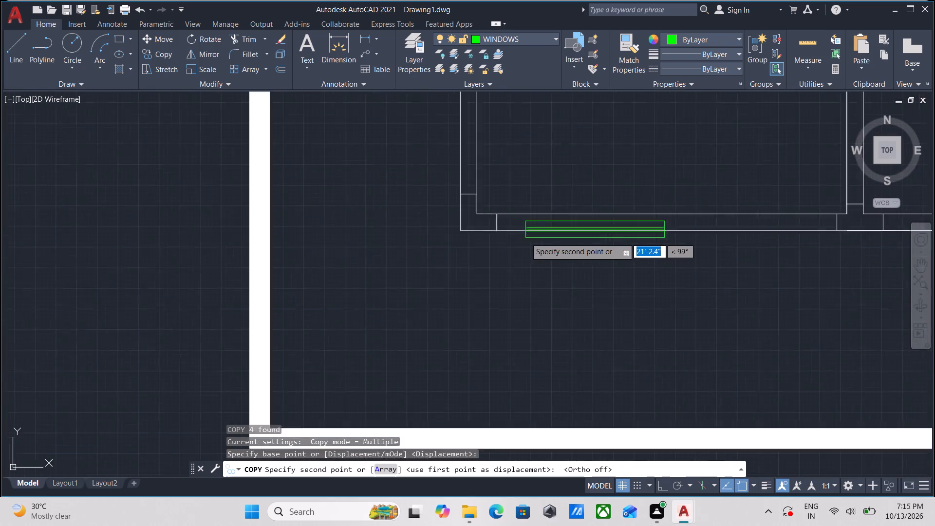
pyautogui.scroll(2, 525, 238)
pyautogui.click(455, 216)
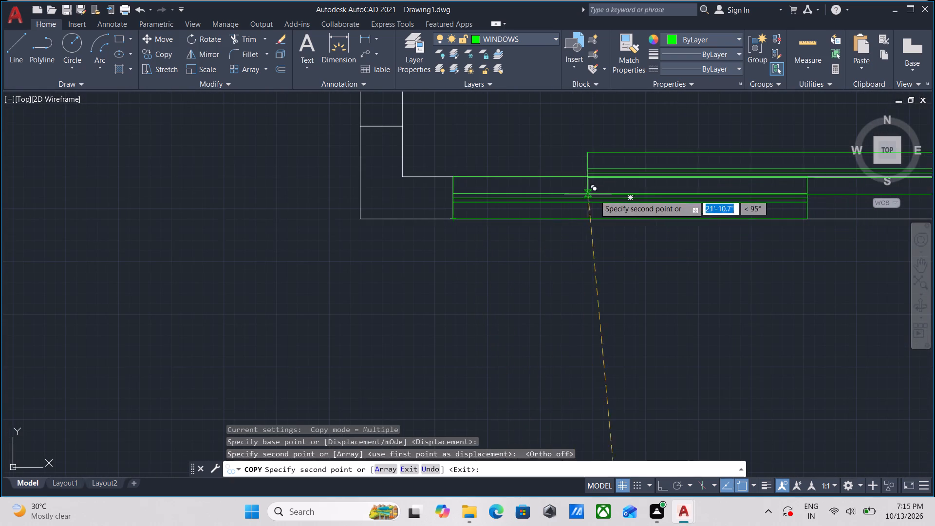
pyautogui.press('Escape')
# Ungroup the window copy placed in the bottom wall opening.
pyautogui.moveTo(733, 194); pyautogui.dragTo(667, 218, button='middle')
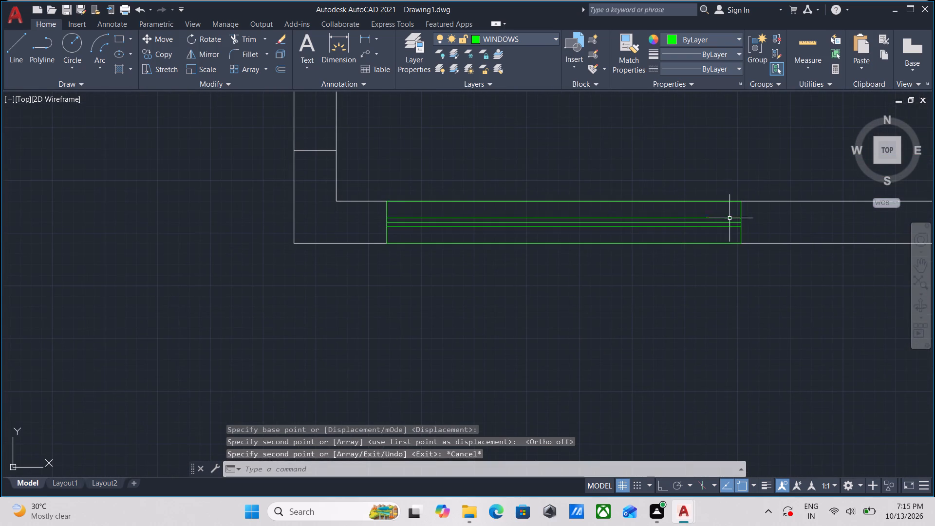
pyautogui.click(772, 222)
pyautogui.click(693, 222)
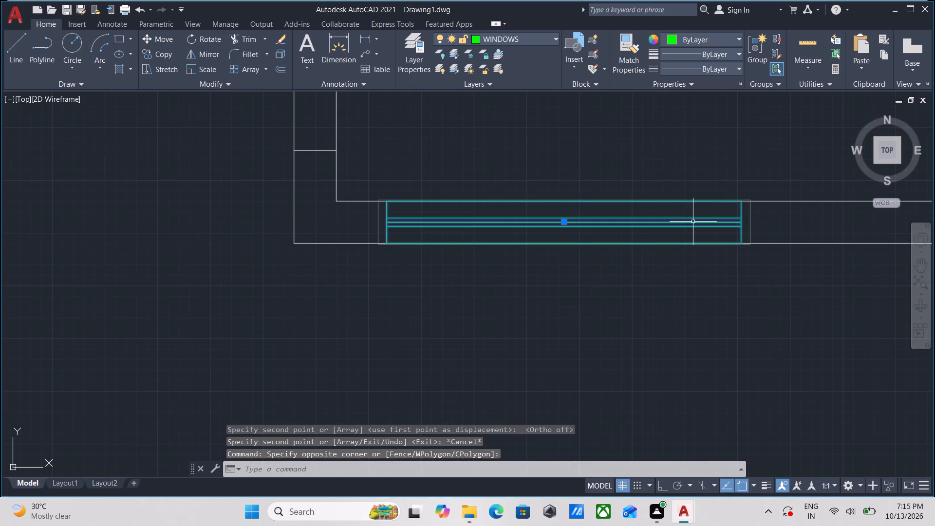
pyautogui.write('un')
pyautogui.press('g')
pyautogui.press('Return')
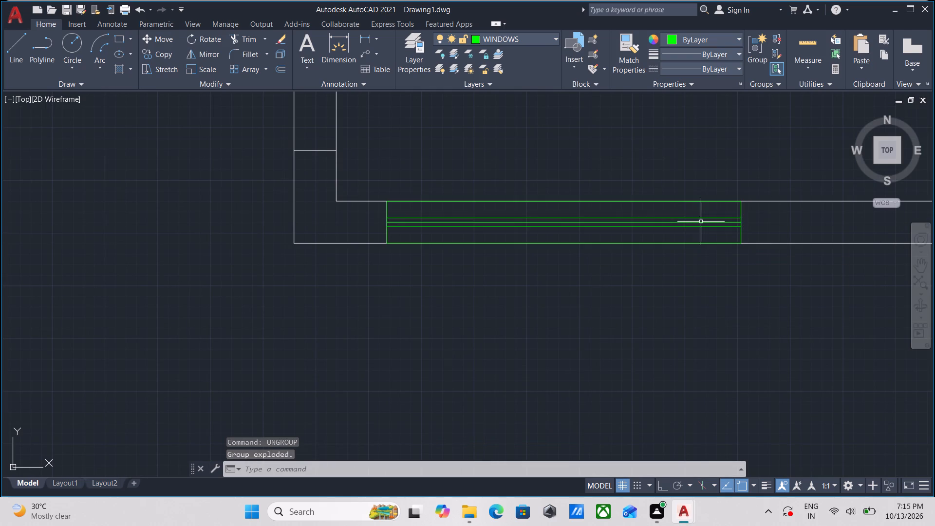
# Stretch the window copy's right end to the opening's far edge with Ortho on, making its rectangle 17'-2" long.
pyautogui.scroll(2, 728, 223)
pyautogui.click(791, 213)
pyautogui.click(691, 219)
pyautogui.scroll(-2, 691, 219)
pyautogui.moveTo(690, 219); pyautogui.dragTo(768, 221, button='middle')
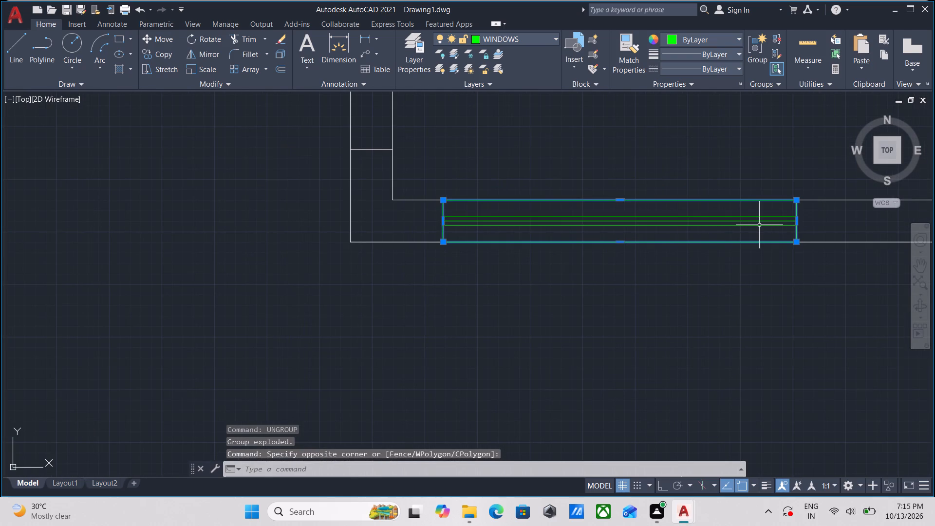
pyautogui.moveTo(813, 232); pyautogui.dragTo(687, 244, button='middle')
pyautogui.scroll(2, 638, 247)
pyautogui.moveTo(638, 247); pyautogui.dragTo(638, 233)
pyautogui.click(616, 171)
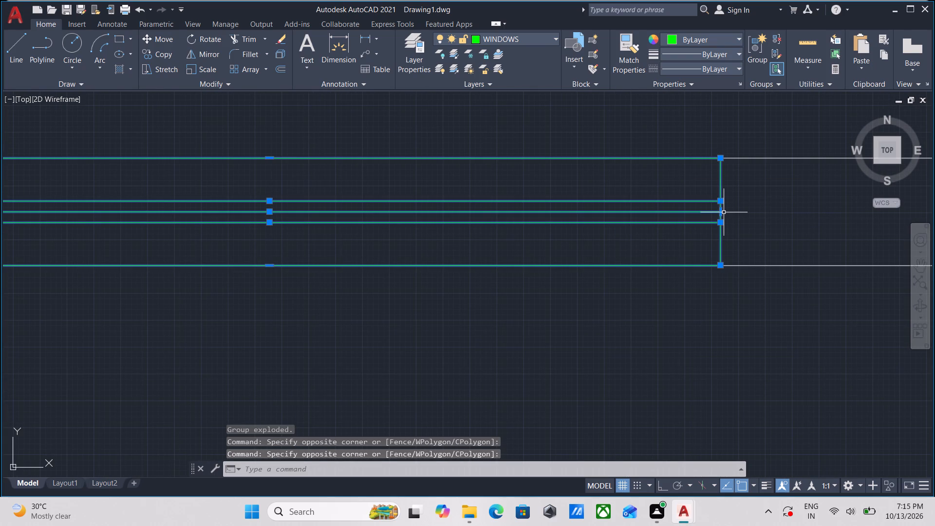
pyautogui.click(718, 213)
pyautogui.moveTo(822, 215); pyautogui.dragTo(637, 222, button='middle')
pyautogui.scroll(-3, 780, 221)
pyautogui.moveTo(780, 221); pyautogui.dragTo(762, 221, button='middle')
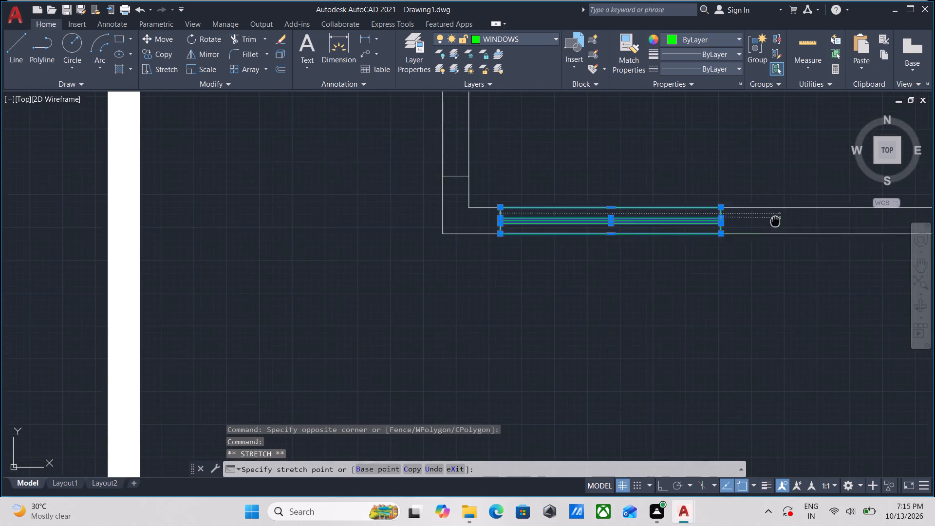
pyautogui.moveTo(762, 221); pyautogui.dragTo(491, 222, button='middle')
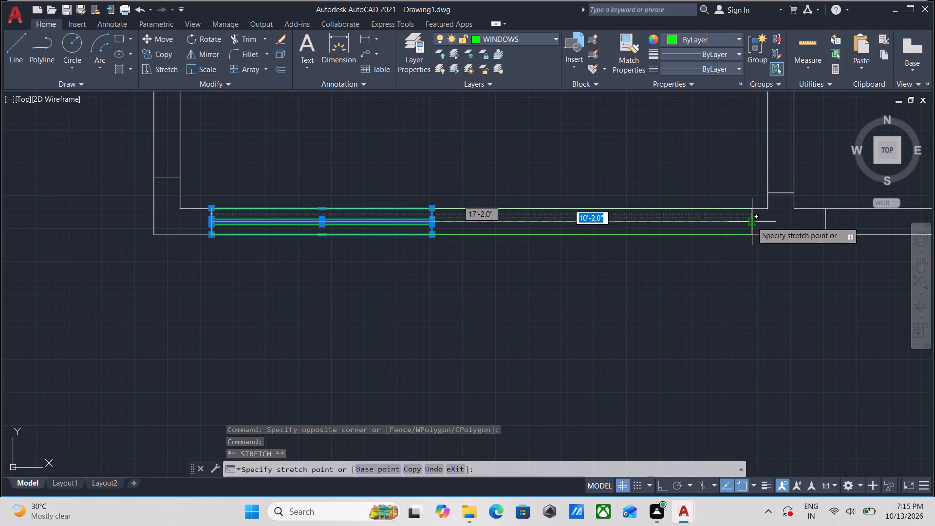
pyautogui.press('F8')
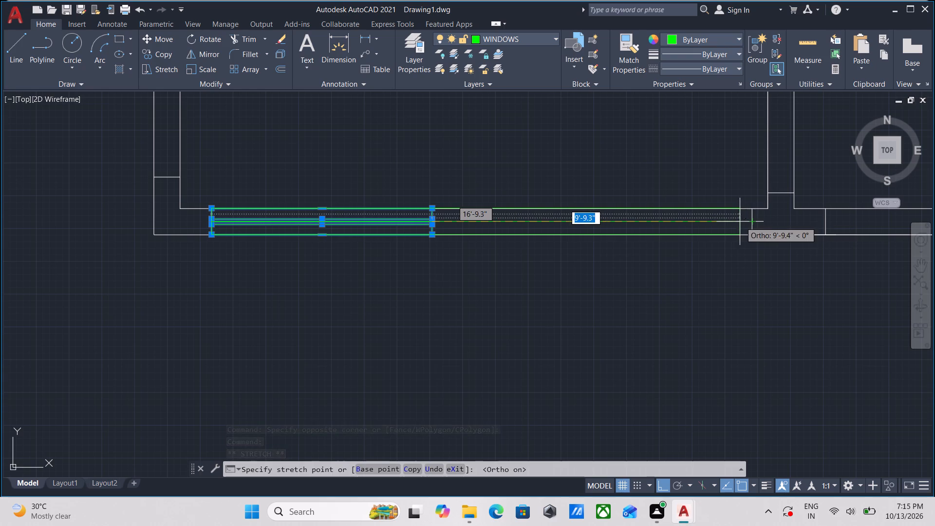
pyautogui.click(751, 220)
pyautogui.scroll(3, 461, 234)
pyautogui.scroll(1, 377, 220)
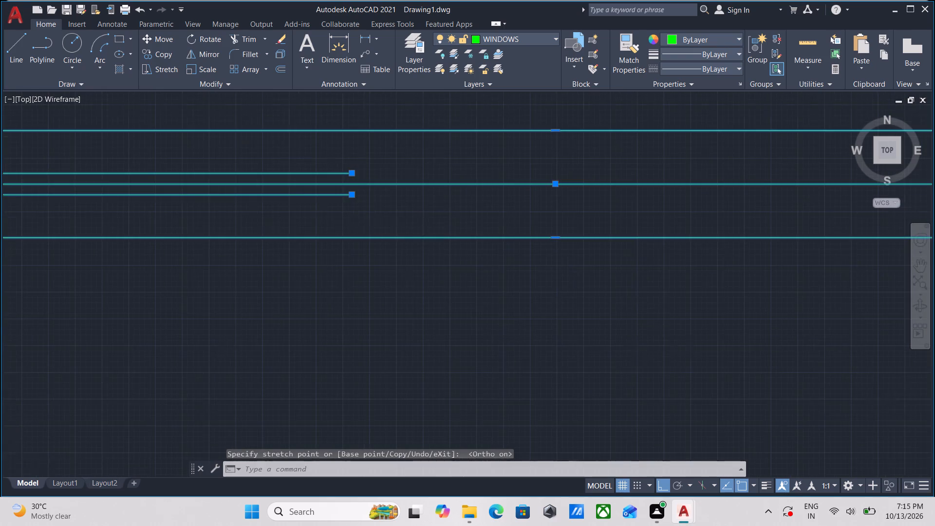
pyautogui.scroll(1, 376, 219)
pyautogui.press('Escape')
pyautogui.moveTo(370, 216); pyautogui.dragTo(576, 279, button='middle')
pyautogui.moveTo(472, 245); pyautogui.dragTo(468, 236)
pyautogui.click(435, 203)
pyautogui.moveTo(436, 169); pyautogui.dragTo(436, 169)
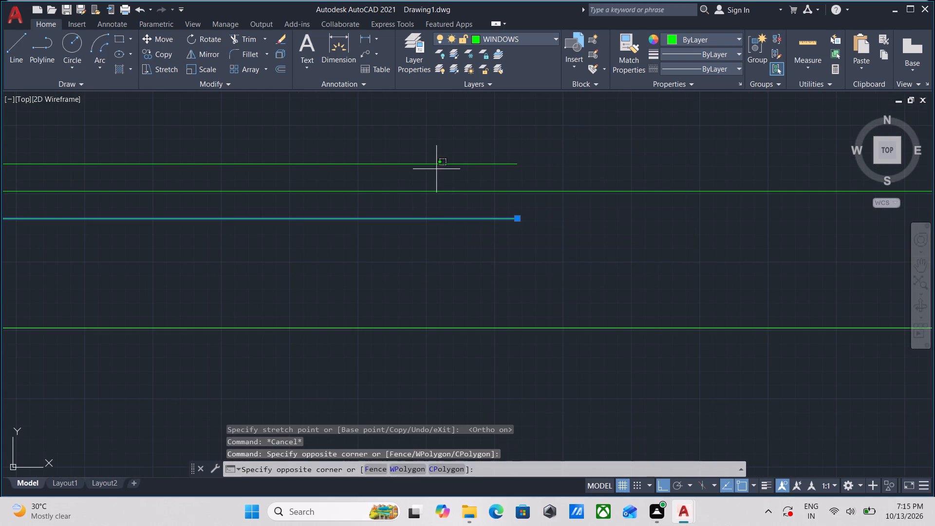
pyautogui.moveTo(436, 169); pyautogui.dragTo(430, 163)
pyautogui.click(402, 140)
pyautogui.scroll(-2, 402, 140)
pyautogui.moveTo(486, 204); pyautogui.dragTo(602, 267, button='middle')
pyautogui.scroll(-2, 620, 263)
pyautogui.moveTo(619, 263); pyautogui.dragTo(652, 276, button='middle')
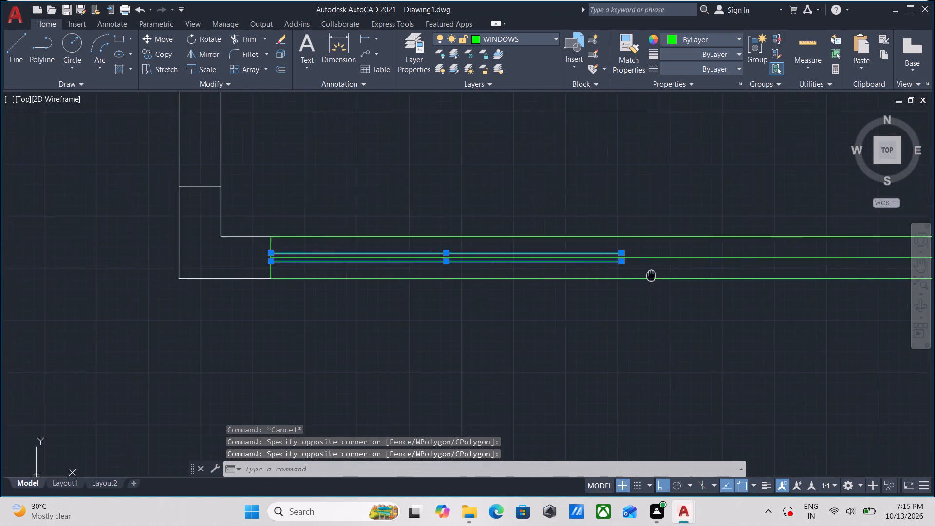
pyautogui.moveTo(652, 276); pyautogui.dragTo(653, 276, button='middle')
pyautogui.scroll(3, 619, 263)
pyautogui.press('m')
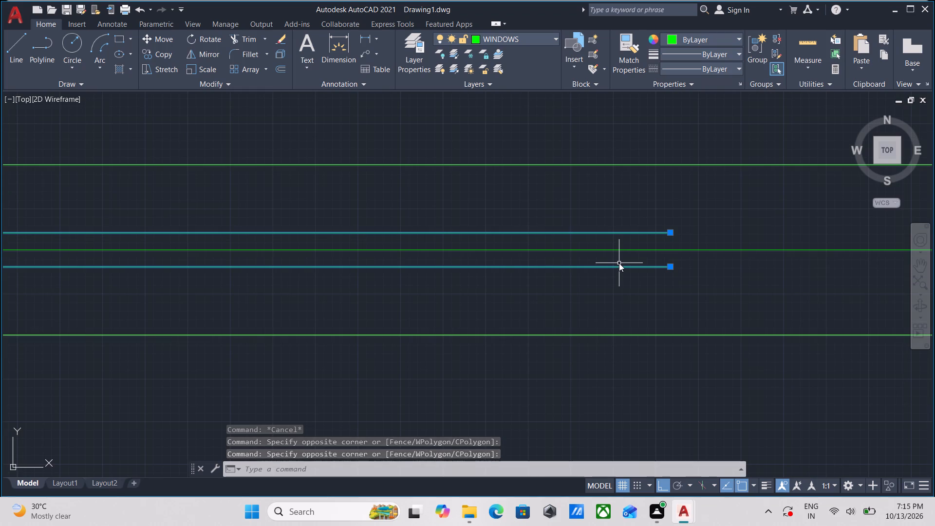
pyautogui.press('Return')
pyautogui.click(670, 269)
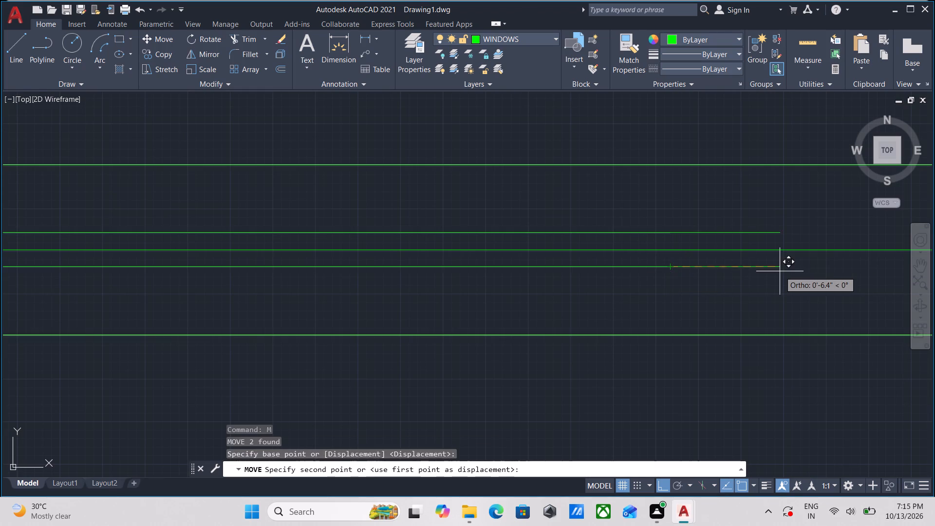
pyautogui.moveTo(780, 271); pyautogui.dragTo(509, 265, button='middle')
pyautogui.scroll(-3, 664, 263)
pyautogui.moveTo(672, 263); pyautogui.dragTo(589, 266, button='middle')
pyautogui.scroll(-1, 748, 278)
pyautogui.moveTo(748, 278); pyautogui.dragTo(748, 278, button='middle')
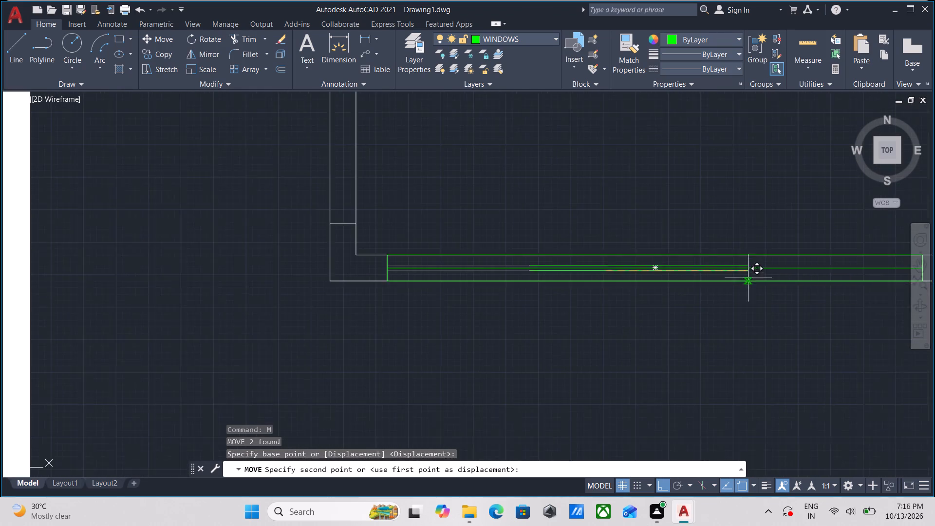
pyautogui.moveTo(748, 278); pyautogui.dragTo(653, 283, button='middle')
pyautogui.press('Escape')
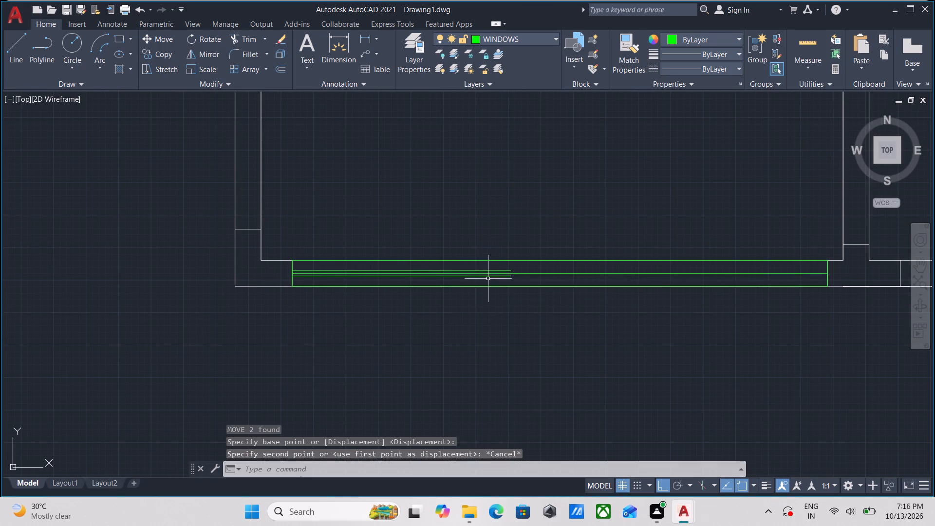
# Stretch the lower short inner line of the bottom-wall window to the rectangle's far right edge.
pyautogui.scroll(1, 377, 280)
pyautogui.scroll(2, 562, 268)
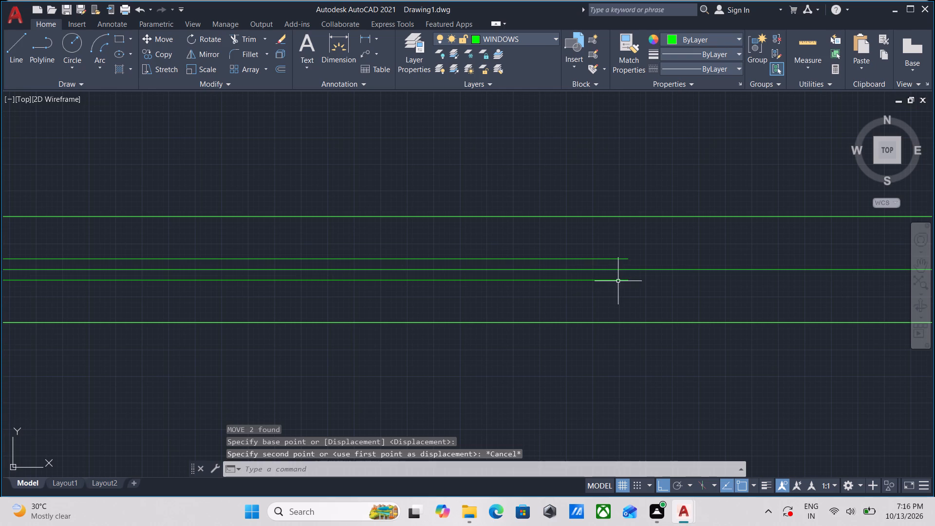
pyautogui.click(618, 296)
pyautogui.click(610, 278)
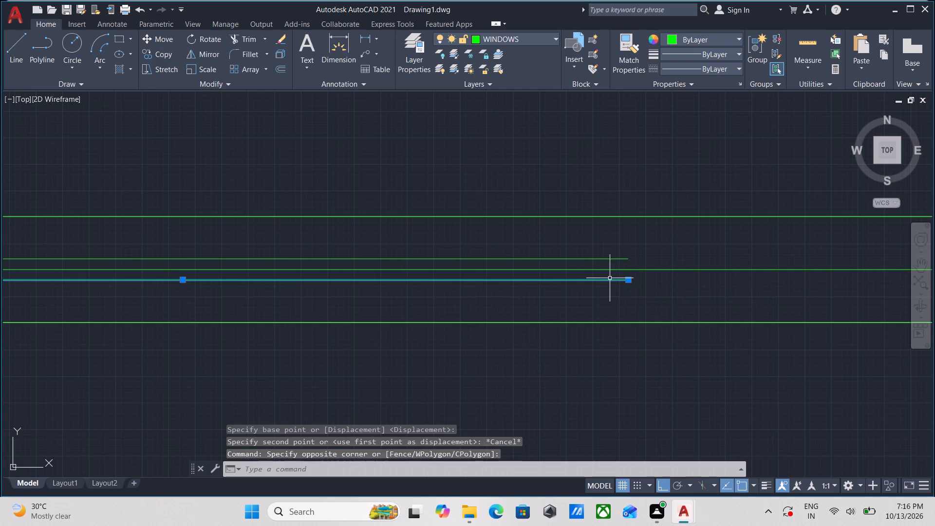
pyautogui.click(630, 283)
pyautogui.scroll(-2, 739, 287)
pyautogui.moveTo(739, 287); pyautogui.dragTo(561, 289, button='middle')
pyautogui.moveTo(772, 298); pyautogui.dragTo(575, 300, button='middle')
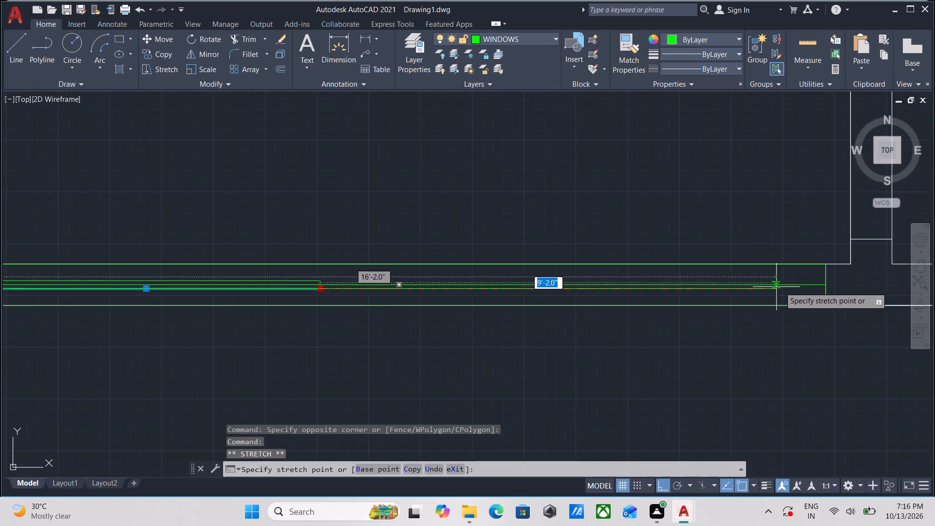
pyautogui.click(824, 289)
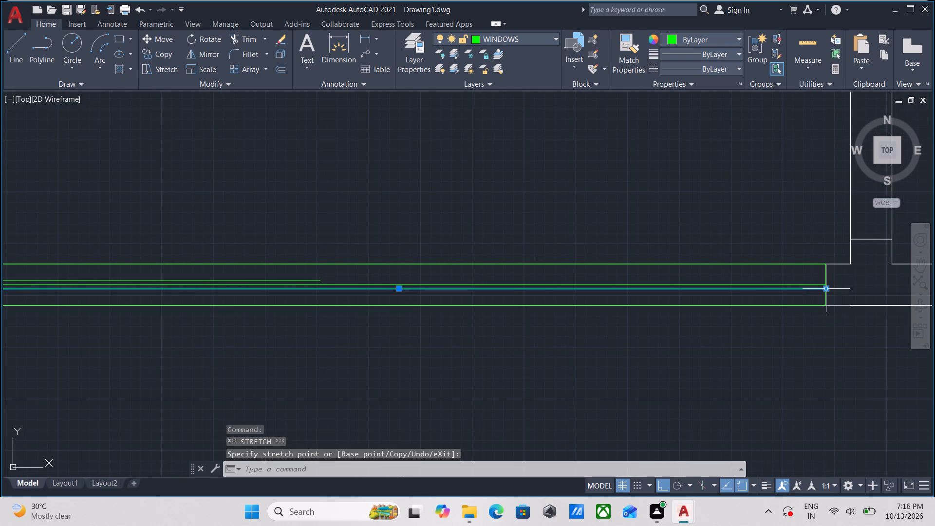
pyautogui.press('Escape')
# Stretch the upper short inner line of the bottom-wall window to the rectangle's right edge, making it 17'-2" long.
pyautogui.scroll(1, 342, 286)
pyautogui.moveTo(306, 281); pyautogui.dragTo(460, 279, button='middle')
pyautogui.scroll(1, 422, 288)
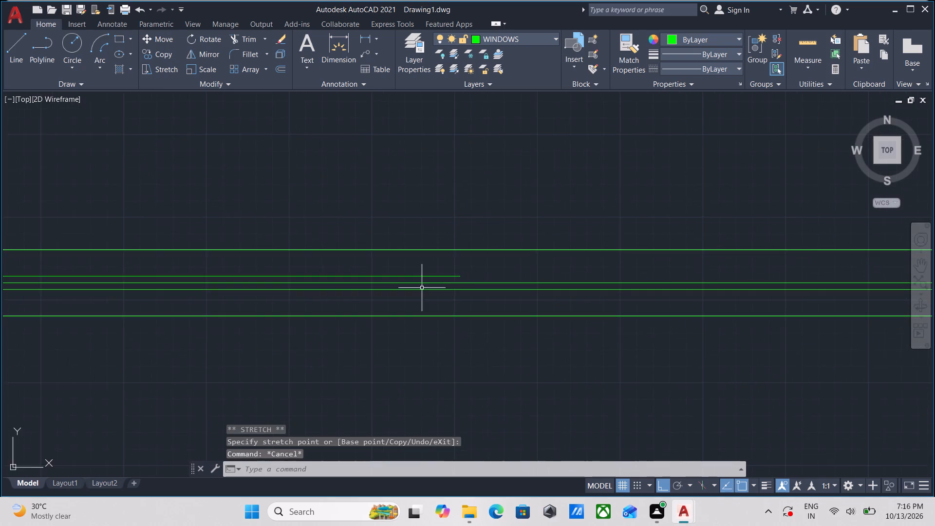
pyautogui.scroll(2, 422, 288)
pyautogui.click(464, 260)
pyautogui.click(435, 208)
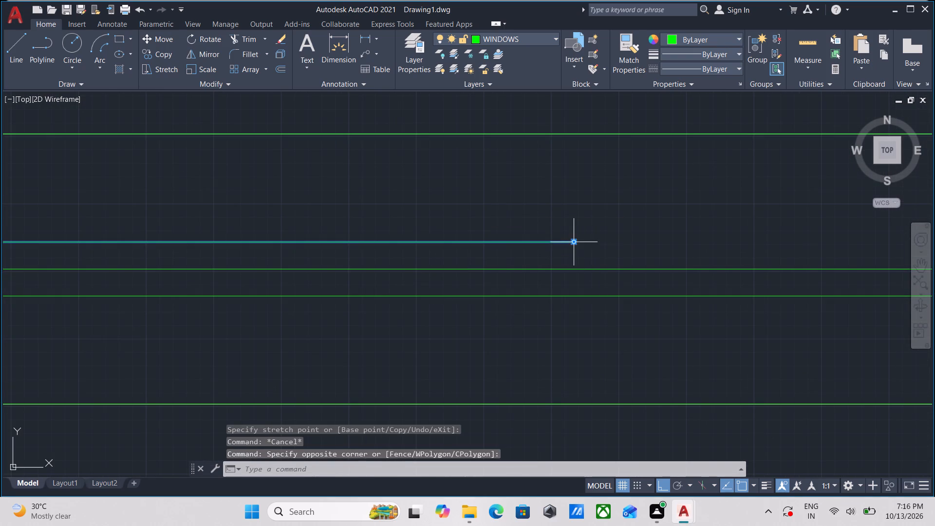
pyautogui.click(576, 241)
pyautogui.scroll(-2, 768, 241)
pyautogui.moveTo(765, 241); pyautogui.dragTo(468, 244, button='middle')
pyautogui.scroll(-1, 733, 243)
pyautogui.moveTo(729, 244); pyautogui.dragTo(505, 245, button='middle')
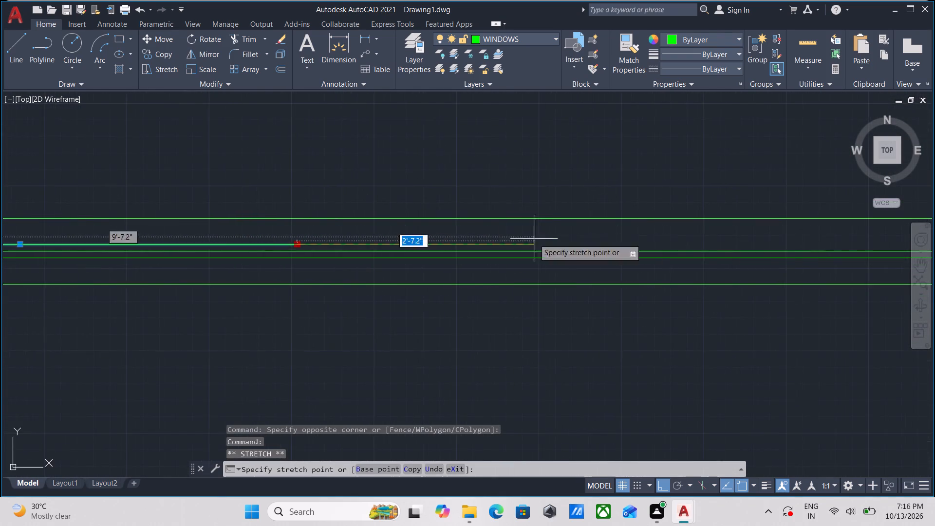
pyautogui.scroll(-2, 699, 240)
pyautogui.moveTo(699, 240); pyautogui.dragTo(506, 243, button='middle')
pyautogui.scroll(3, 662, 246)
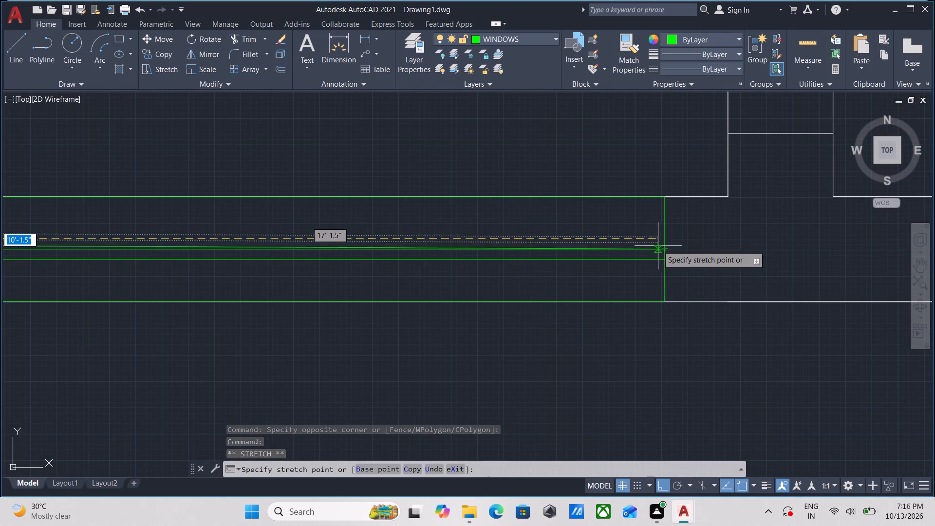
pyautogui.click(664, 237)
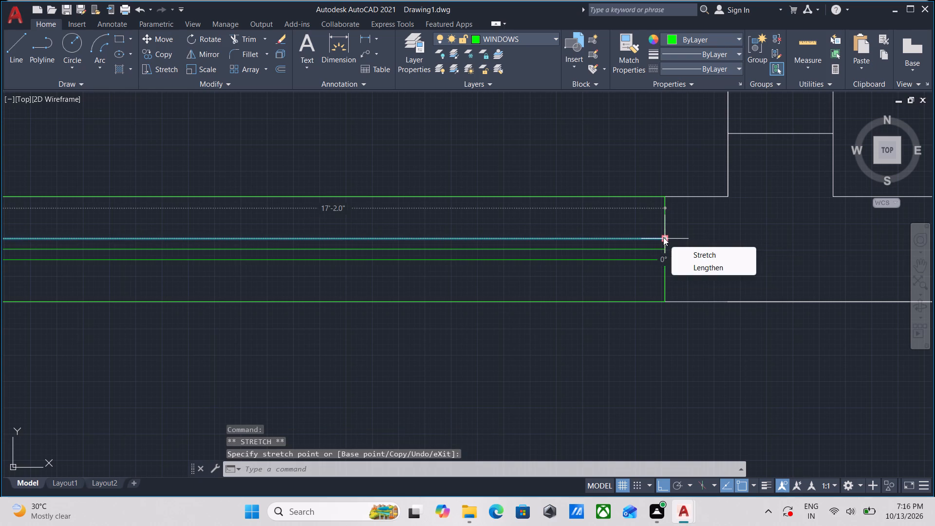
pyautogui.press('Escape')
# Draw a 7' by 10" rectangle in the empty space below the lower-left room's bottom wall.
pyautogui.scroll(-3, 660, 239)
pyautogui.moveTo(429, 240); pyautogui.dragTo(532, 257, button='middle')
pyautogui.scroll(-1, 402, 263)
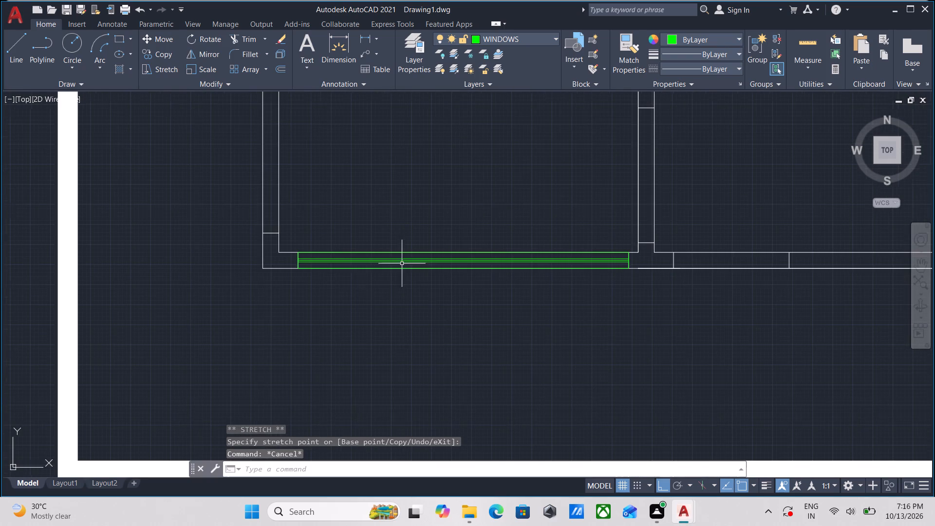
pyautogui.moveTo(342, 278); pyautogui.dragTo(432, 337, button='middle')
pyautogui.scroll(2, 456, 319)
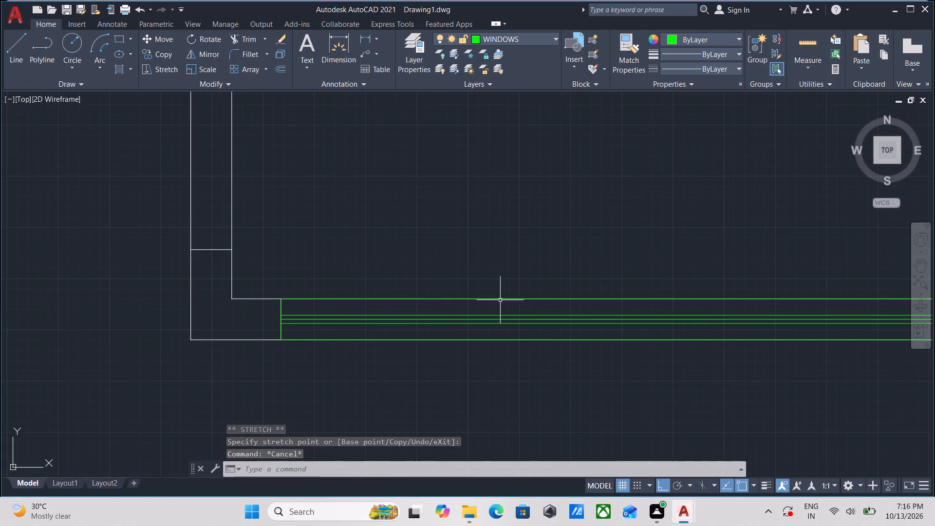
pyautogui.scroll(-2, 500, 305)
pyautogui.scroll(-1, 452, 338)
pyautogui.moveTo(474, 346); pyautogui.dragTo(536, 357, button='middle')
pyautogui.moveTo(406, 277); pyautogui.dragTo(410, 277, button='middle')
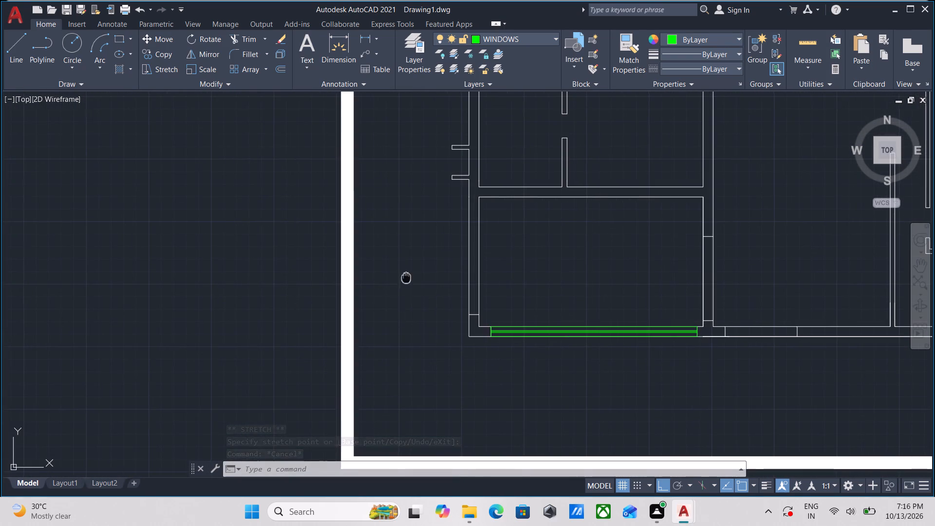
pyautogui.moveTo(410, 277); pyautogui.dragTo(456, 294, button='middle')
pyautogui.write('rec')
pyautogui.press('Return')
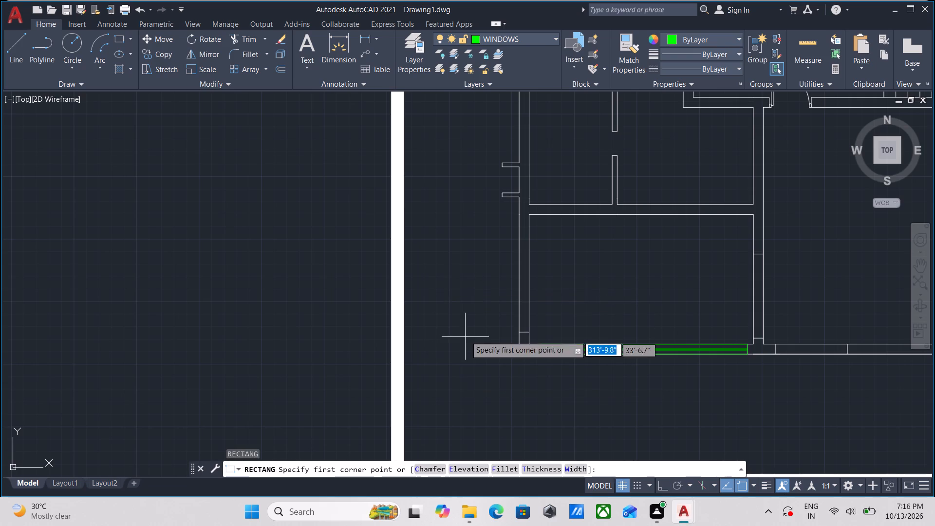
pyautogui.moveTo(466, 336); pyautogui.dragTo(468, 249, button='middle')
pyautogui.click(498, 305)
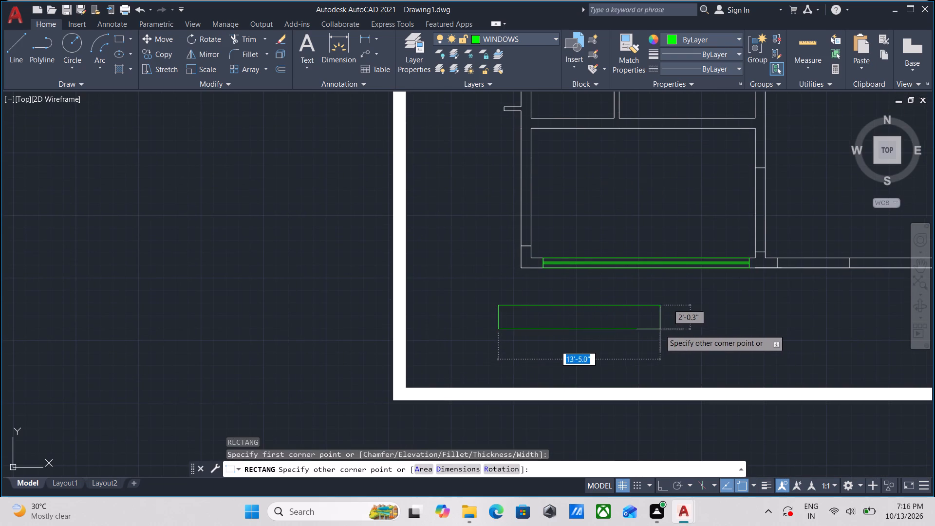
pyautogui.scroll(-1, 702, 326)
pyautogui.moveTo(702, 326); pyautogui.dragTo(627, 374, button='middle')
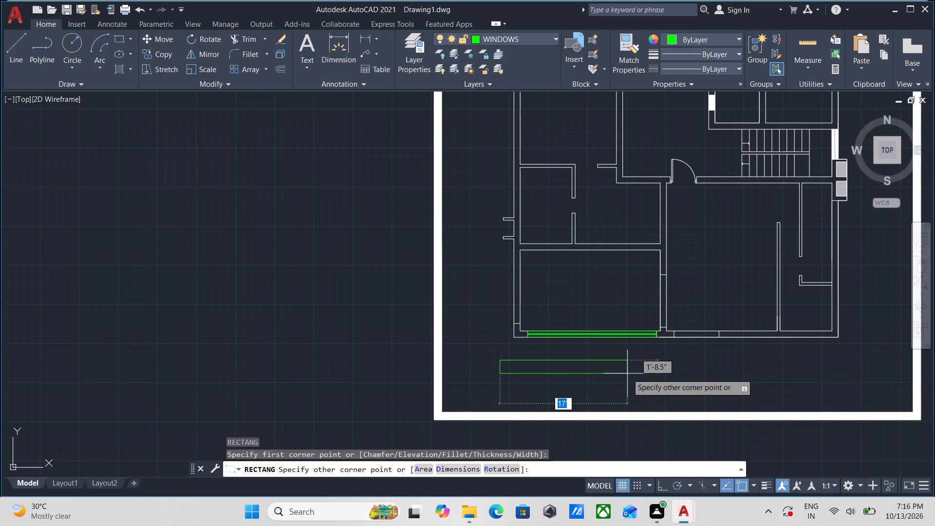
pyautogui.scroll(2, 634, 368)
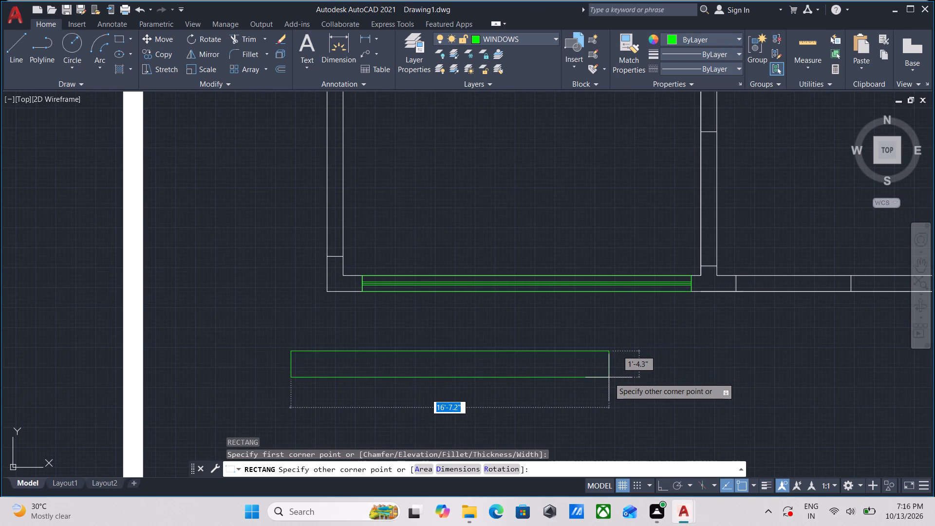
pyautogui.write("7'")
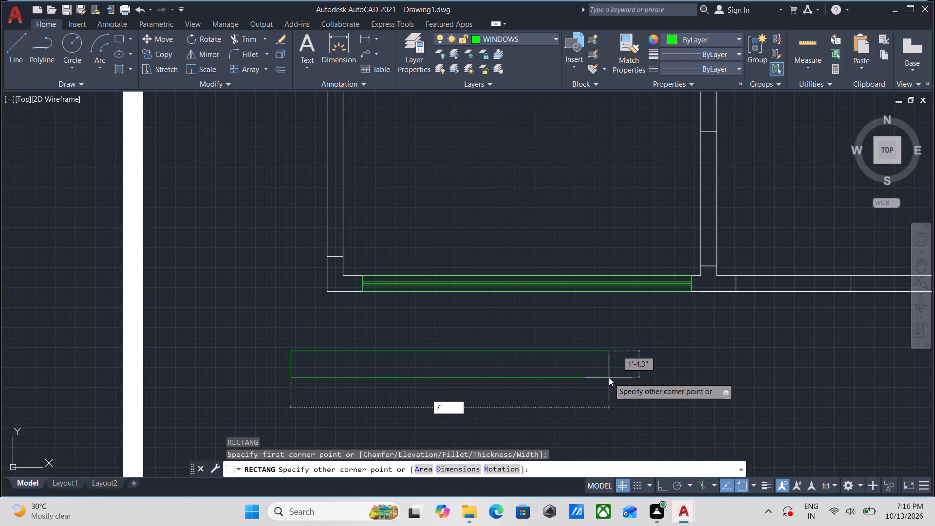
pyautogui.press('Tab')
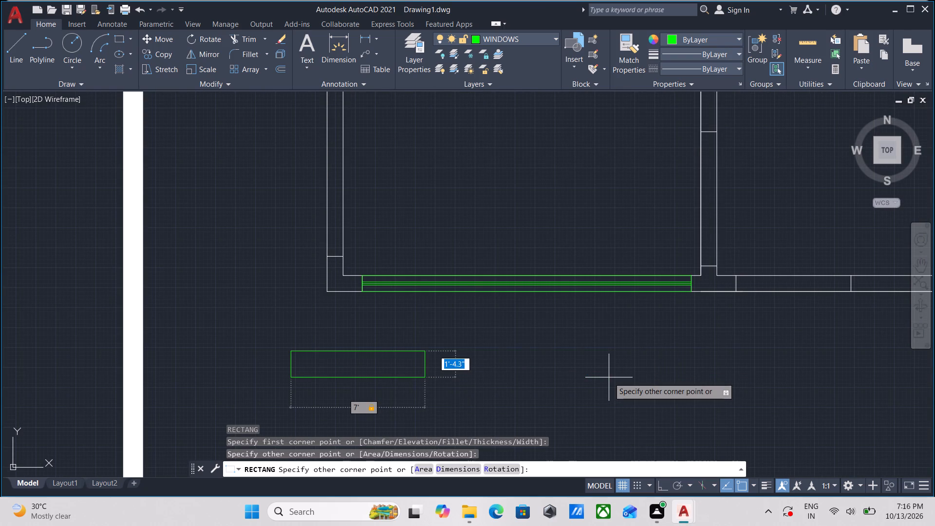
pyautogui.write('10')
pyautogui.hotkey('shift', '"')
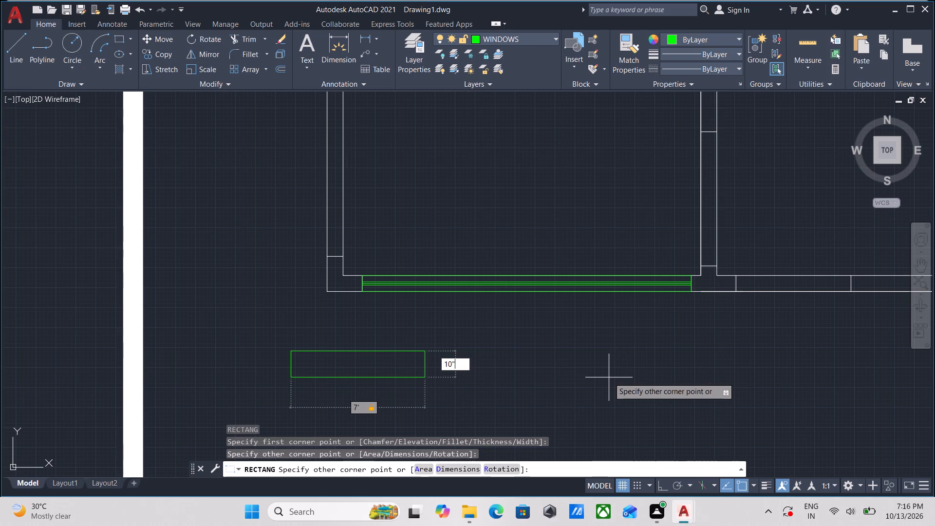
pyautogui.press('Return')
# Draw a horizontal centre line between the midpoints of the new rectangle's two short sides.
pyautogui.scroll(1, 359, 348)
pyautogui.scroll(1, 303, 381)
pyautogui.moveTo(302, 380); pyautogui.dragTo(420, 385, button='middle')
pyautogui.press('l')
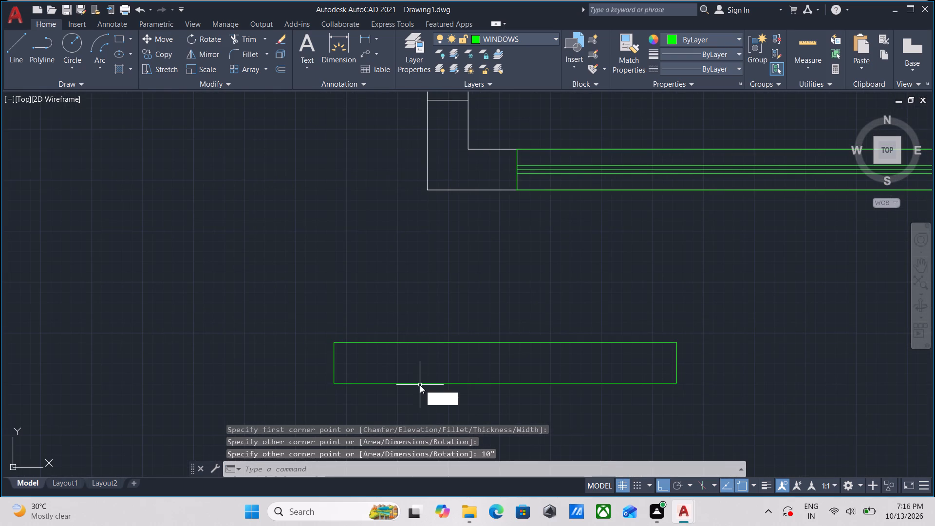
pyautogui.press('Return')
pyautogui.scroll(2, 367, 374)
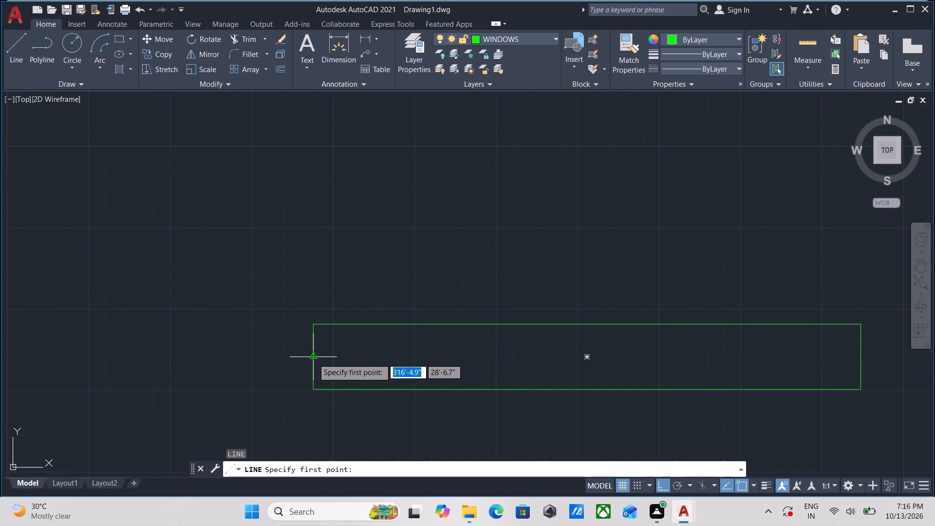
pyautogui.click(313, 358)
pyautogui.moveTo(651, 392); pyautogui.dragTo(494, 392, button='middle')
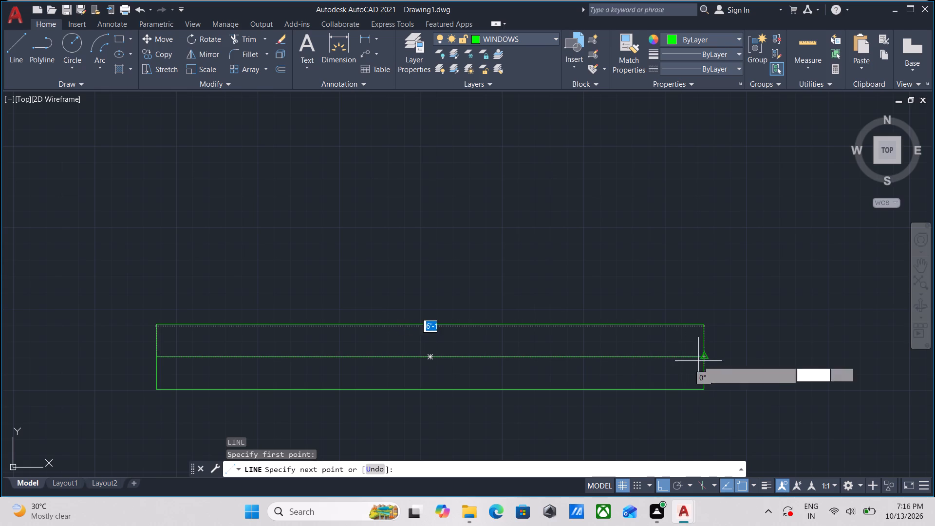
pyautogui.click(705, 361)
pyautogui.press('Escape')
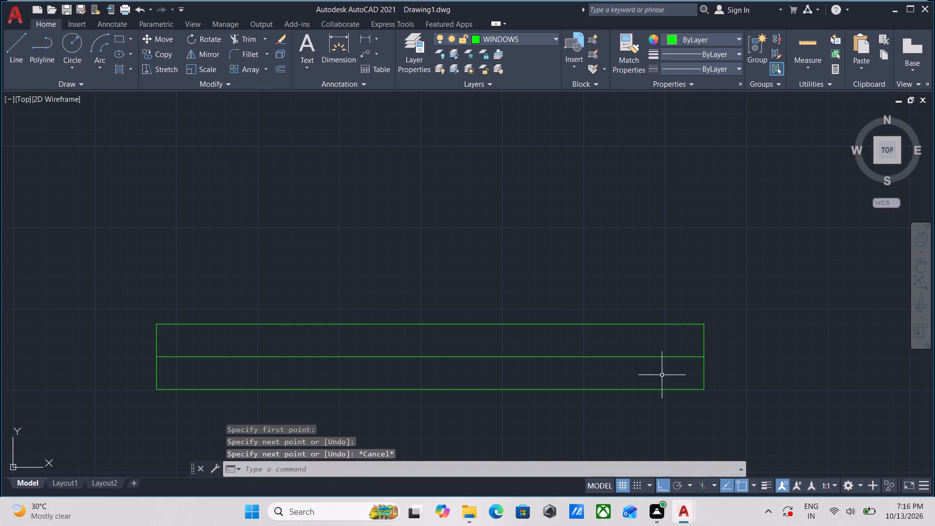
# Offset the new rectangle's centre line 1" upward.
pyautogui.click(534, 377)
pyautogui.click(509, 350)
pyautogui.moveTo(509, 350); pyautogui.dragTo(552, 349, button='middle')
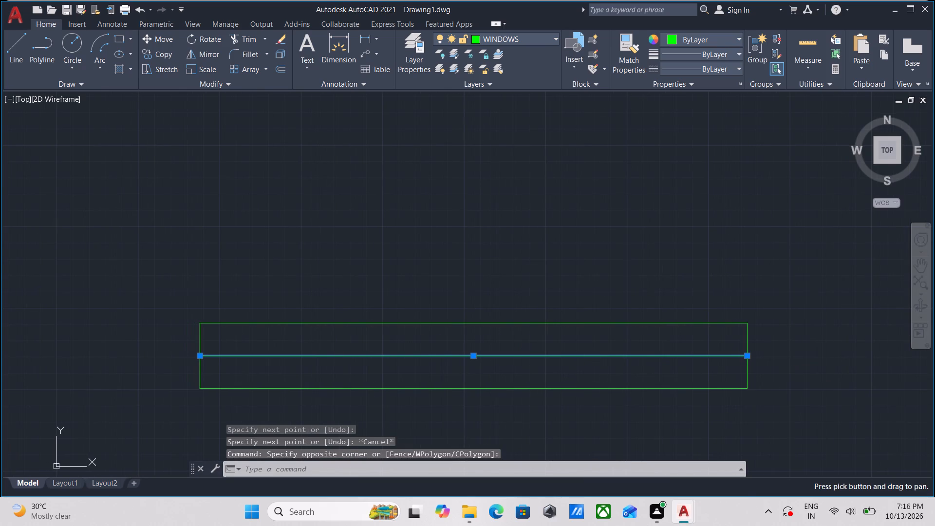
pyautogui.press('o')
pyautogui.press('Return')
pyautogui.click(455, 355)
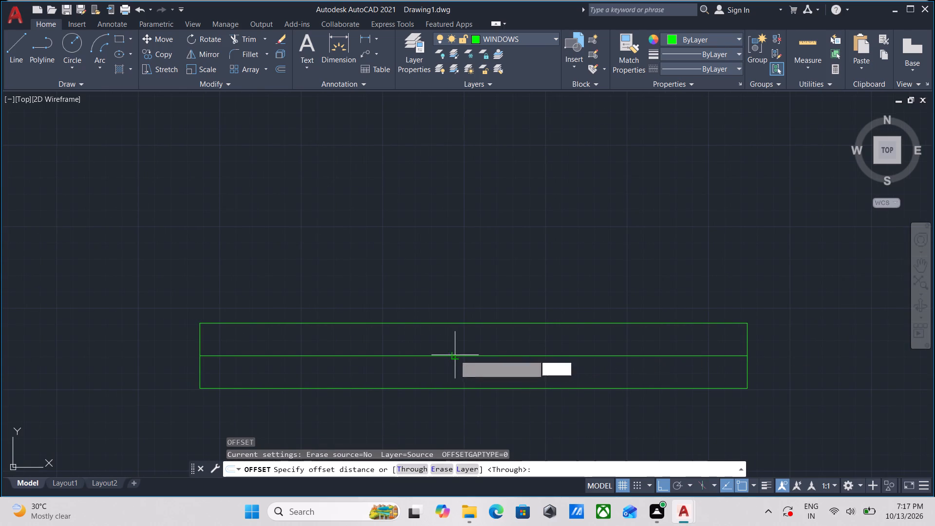
pyautogui.click(455, 344)
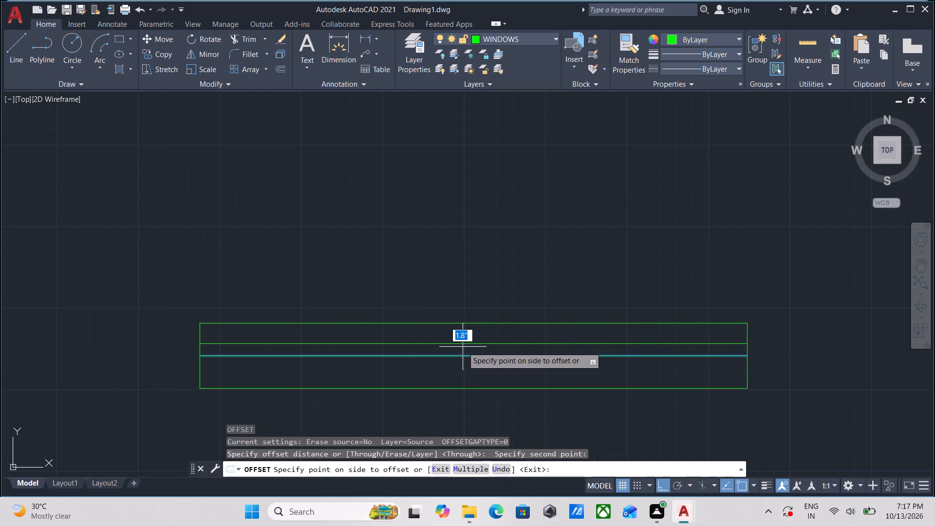
pyautogui.press('1')
pyautogui.press('Return')
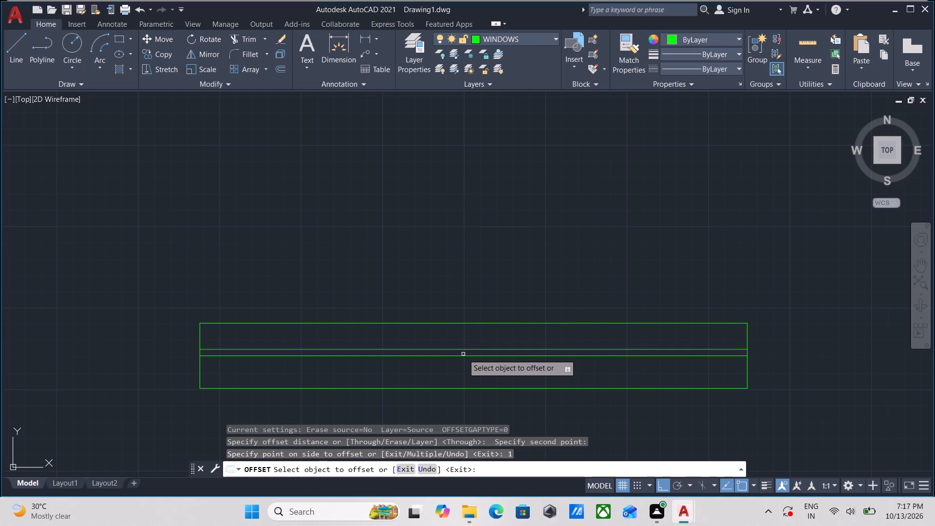
# Offset the new rectangle's centre line 1" downward.
pyautogui.click(467, 356)
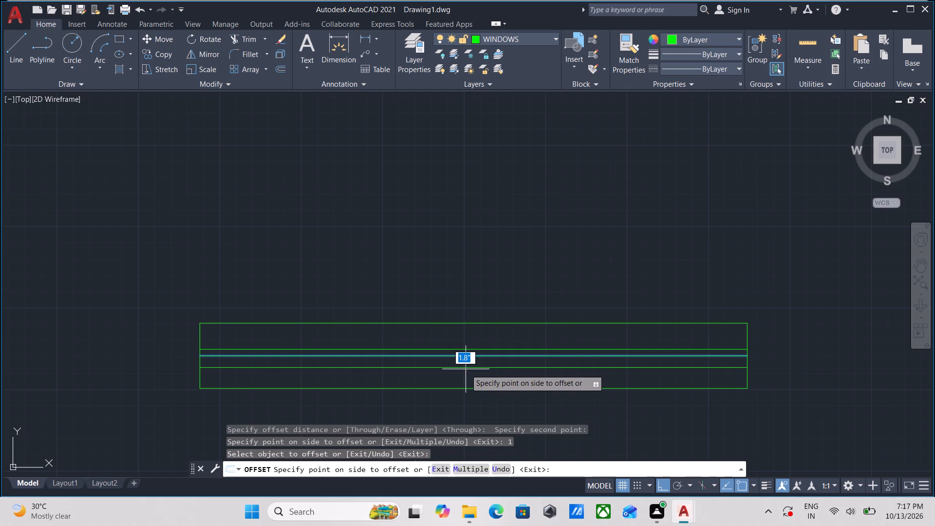
pyautogui.press('1')
pyautogui.press('Return')
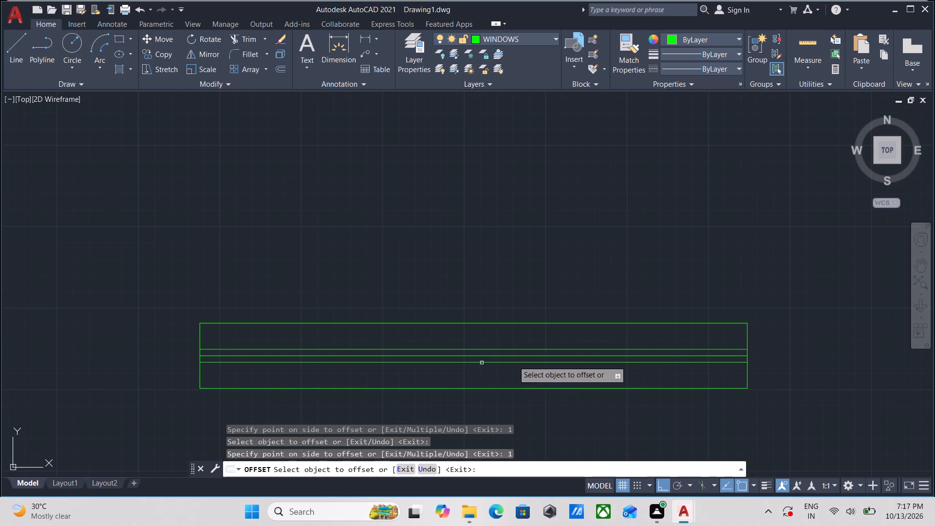
pyautogui.press('Escape')
# Rotate the new 7' window symbol by 270° about its lower-right corner so it stands vertical.
pyautogui.scroll(-3, 639, 400)
pyautogui.click(672, 415)
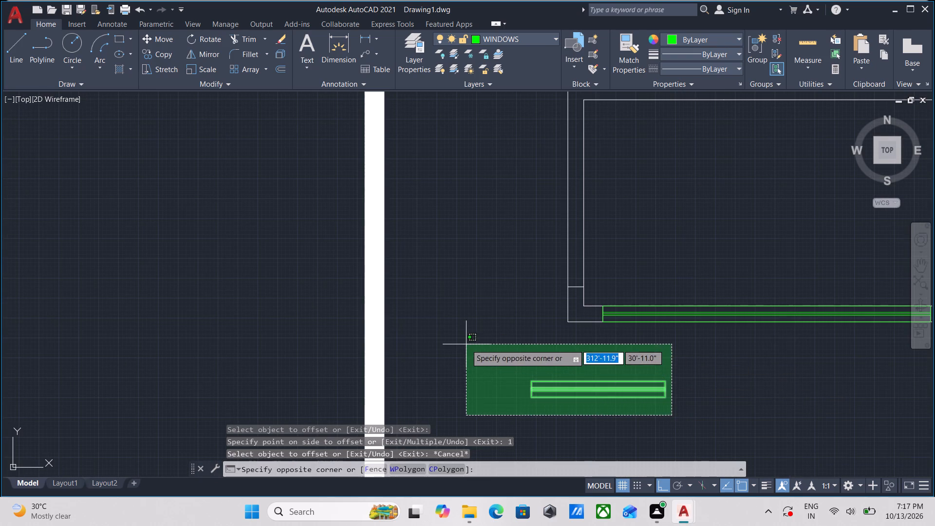
pyautogui.click(466, 344)
pyautogui.write('ro')
pyautogui.press('Return')
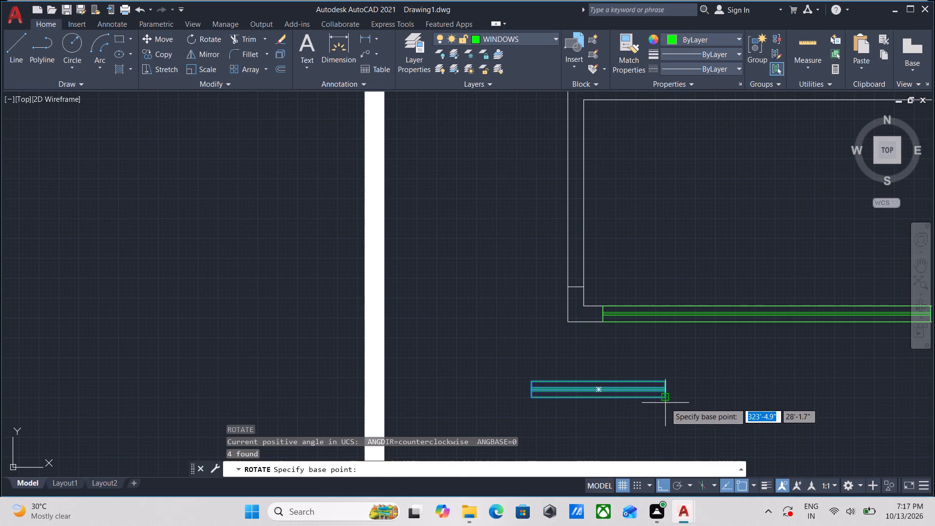
pyautogui.click(665, 403)
pyautogui.click(666, 433)
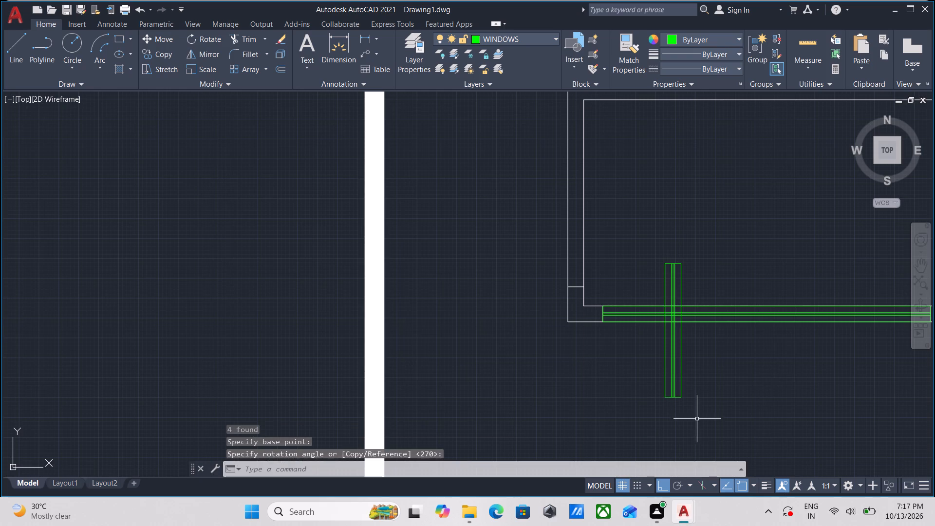
# Move the vertical window symbol by its lower-left corner to the bottom outer corner of the lower-left room's left-wall opening.
pyautogui.click(697, 419)
pyautogui.click(625, 367)
pyautogui.press('m')
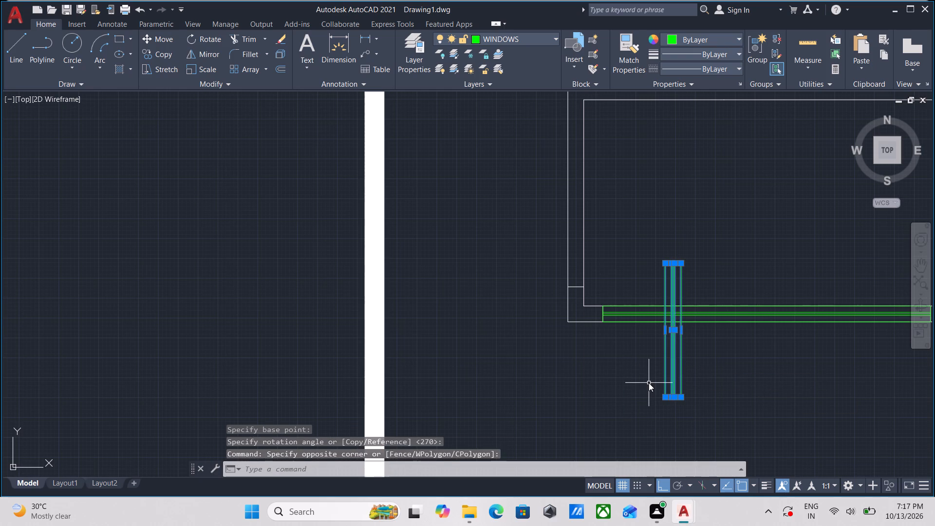
pyautogui.press('Return')
pyautogui.scroll(1, 674, 397)
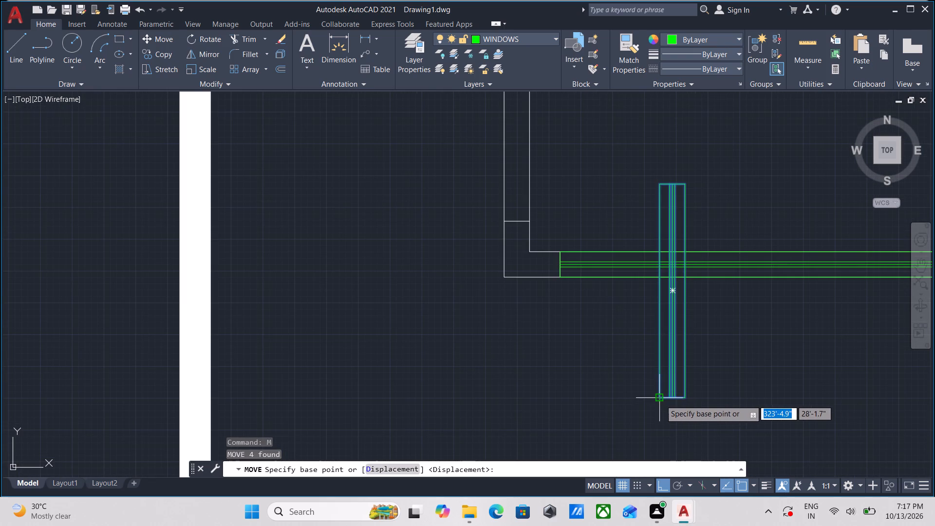
pyautogui.click(660, 400)
pyautogui.press('F8')
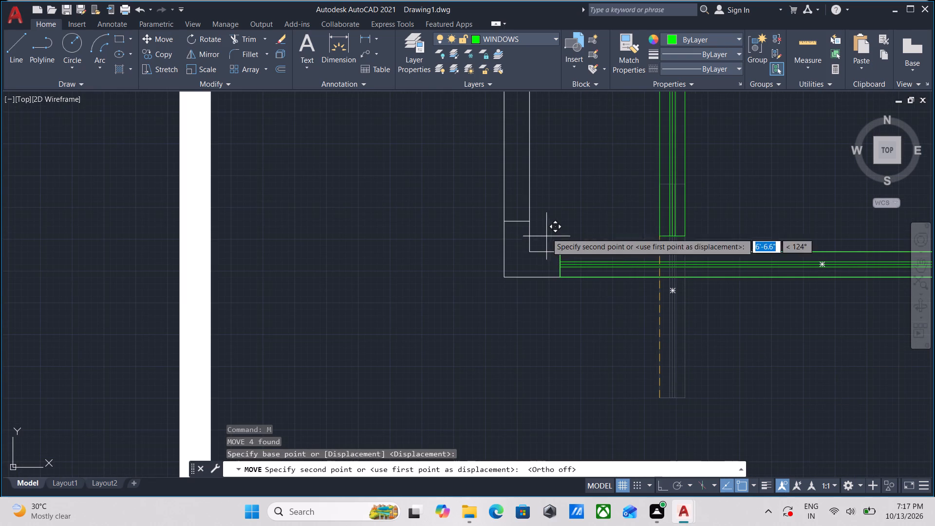
pyautogui.click(503, 220)
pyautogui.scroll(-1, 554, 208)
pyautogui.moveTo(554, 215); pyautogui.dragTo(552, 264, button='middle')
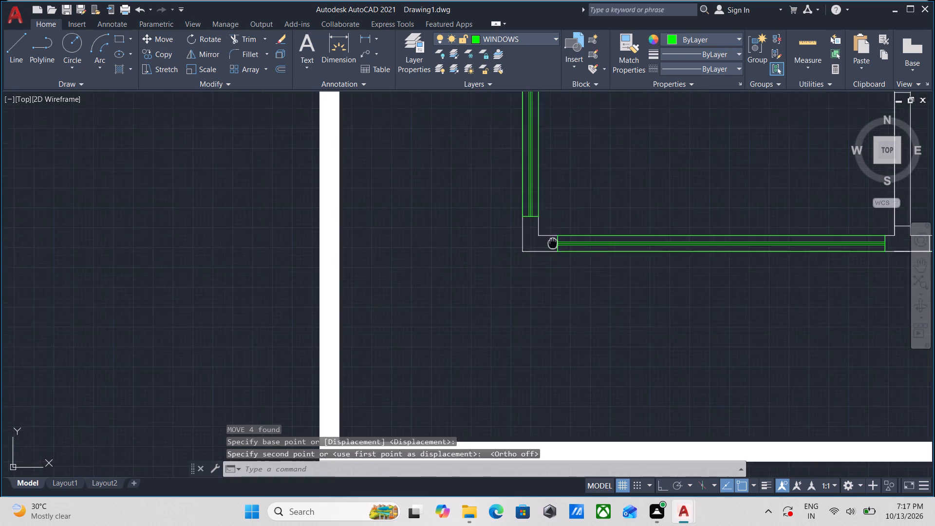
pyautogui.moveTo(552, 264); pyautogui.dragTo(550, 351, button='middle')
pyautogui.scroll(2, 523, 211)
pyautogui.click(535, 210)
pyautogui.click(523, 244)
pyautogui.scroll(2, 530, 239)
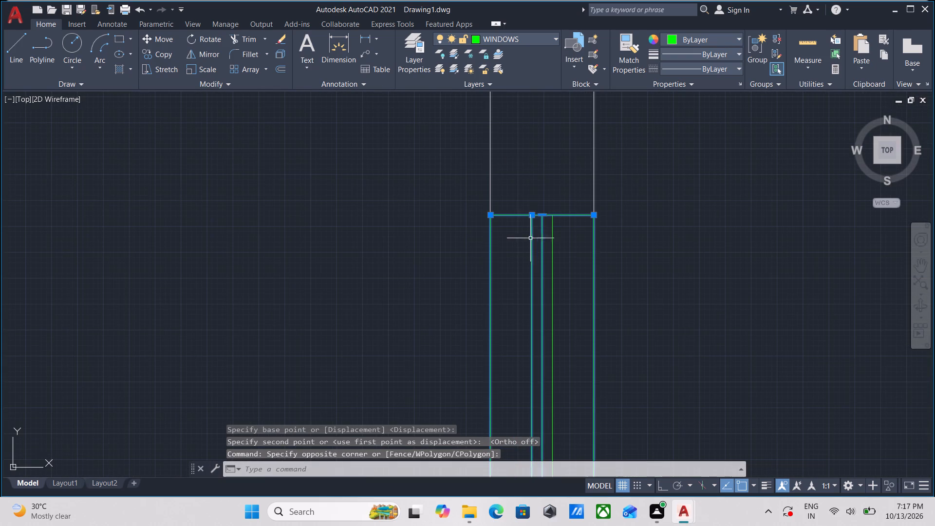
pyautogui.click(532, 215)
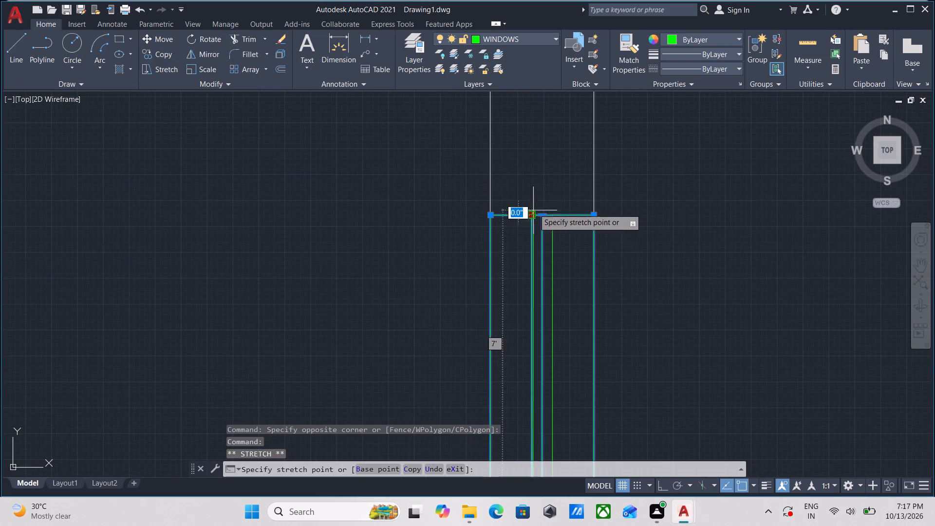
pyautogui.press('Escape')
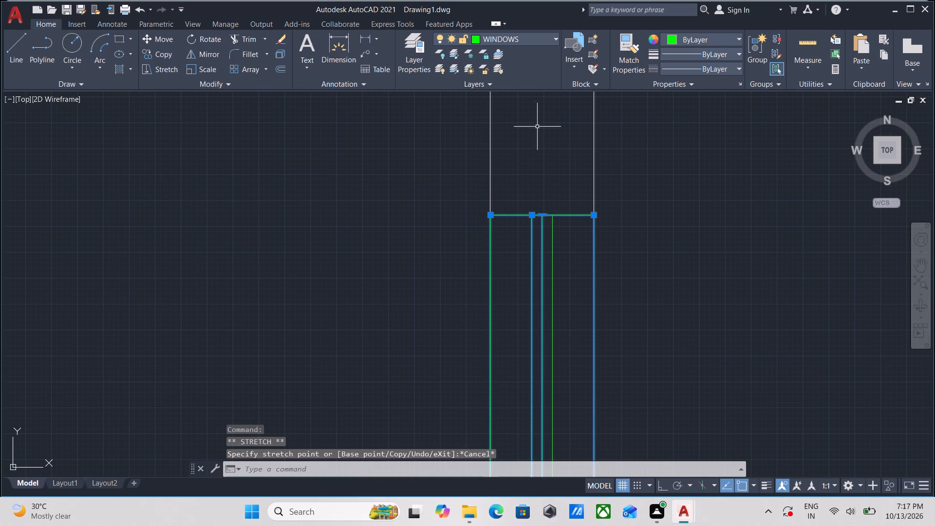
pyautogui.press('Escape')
# Stretch the left-wall window rectangle's top edge straight up about 2'-9" to the line of the room's upper wall.
pyautogui.moveTo(576, 242); pyautogui.dragTo(574, 230)
pyautogui.click(561, 184)
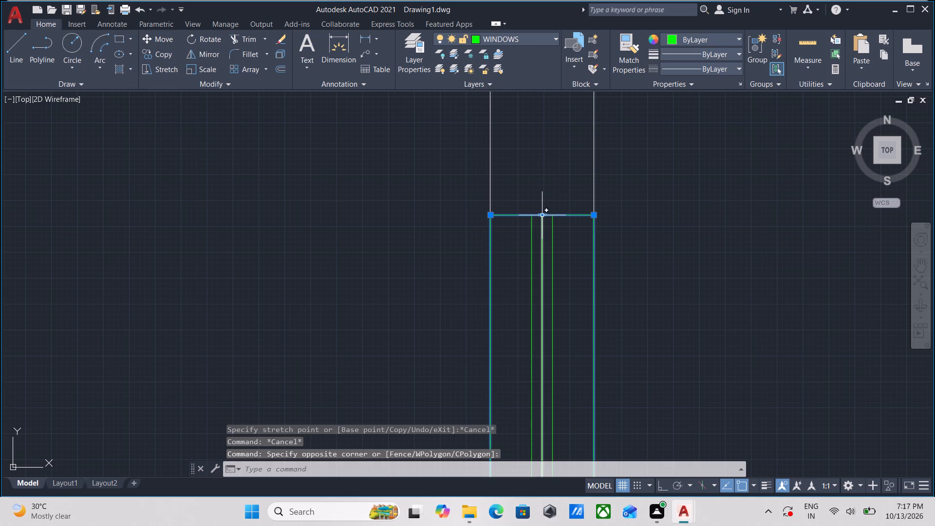
pyautogui.click(543, 213)
pyautogui.scroll(-2, 545, 138)
pyautogui.moveTo(545, 138); pyautogui.dragTo(534, 272, button='middle')
pyautogui.scroll(-1, 538, 174)
pyautogui.moveTo(538, 174); pyautogui.dragTo(534, 186, button='middle')
pyautogui.scroll(-1, 536, 181)
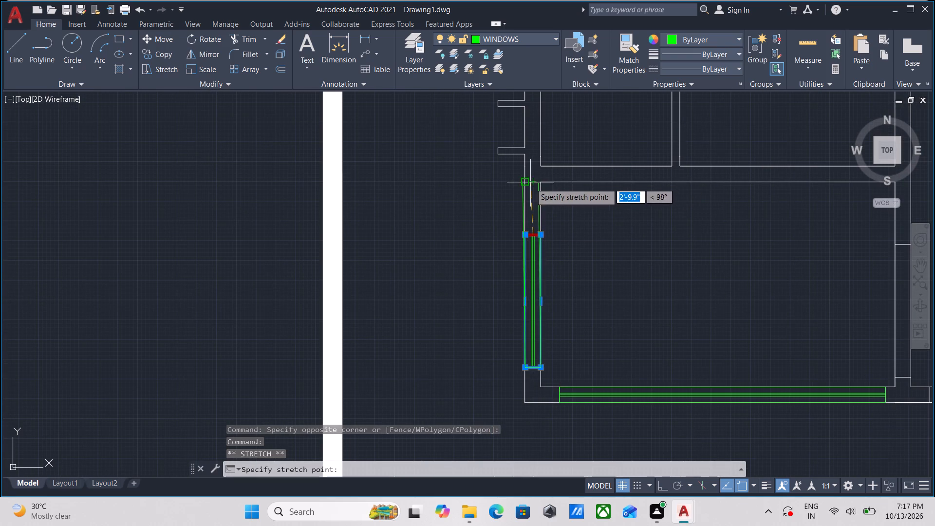
pyautogui.press('F8')
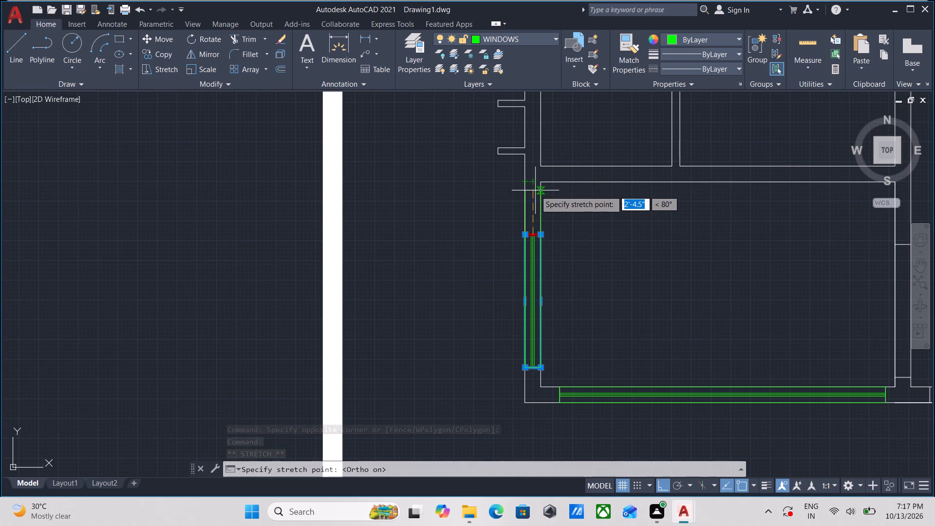
pyautogui.scroll(2, 535, 190)
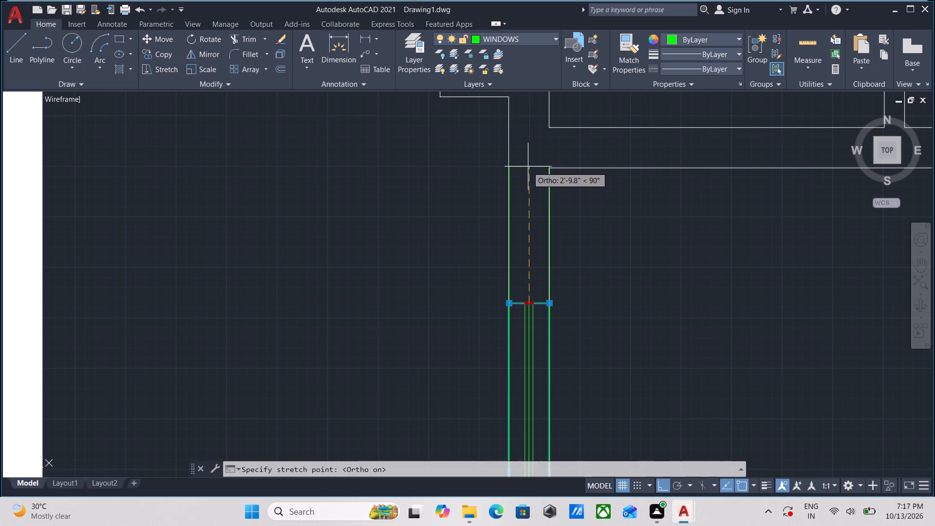
pyautogui.click(531, 168)
pyautogui.scroll(-2, 542, 194)
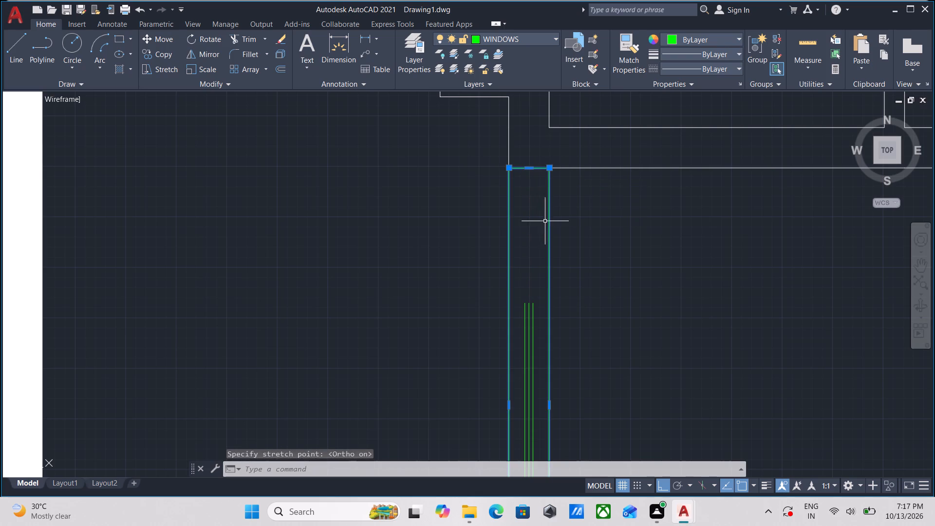
pyautogui.press('Escape')
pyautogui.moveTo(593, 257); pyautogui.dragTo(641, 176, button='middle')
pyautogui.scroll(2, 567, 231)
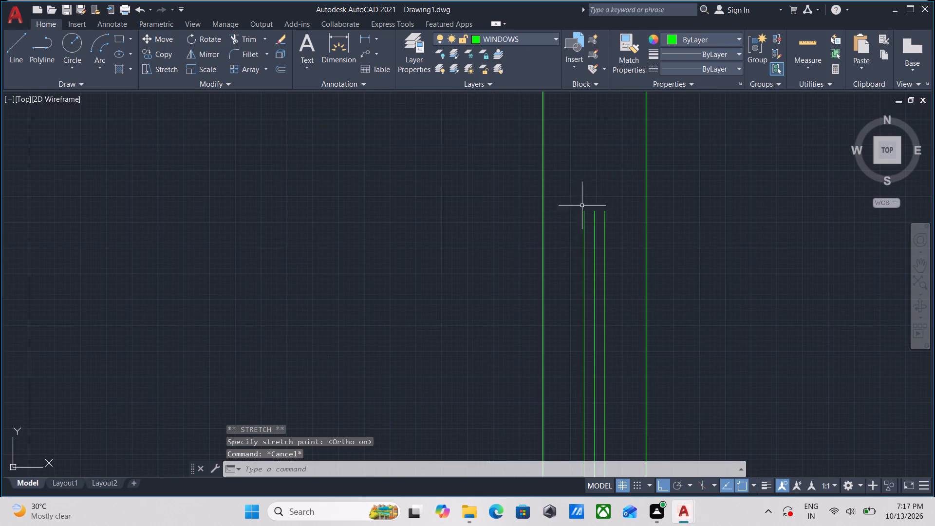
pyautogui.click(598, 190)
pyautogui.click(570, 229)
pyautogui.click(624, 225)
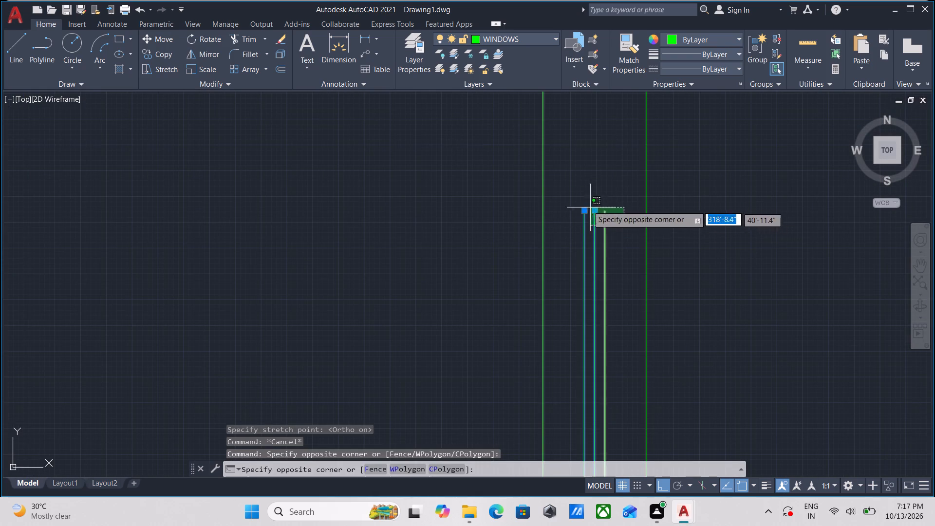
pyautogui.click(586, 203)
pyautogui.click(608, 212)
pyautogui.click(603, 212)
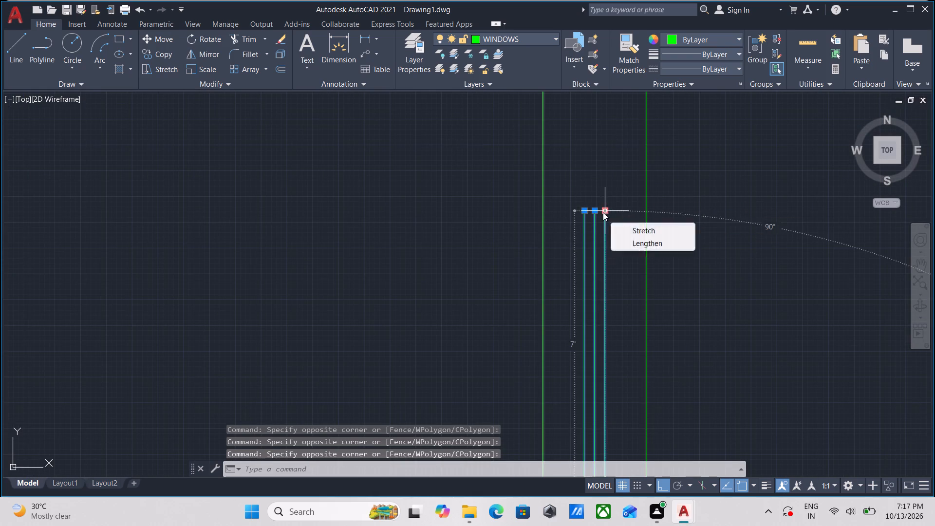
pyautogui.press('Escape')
# Stretch the right inner line of the left-wall window up to the rectangle's top edge.
pyautogui.click(619, 254)
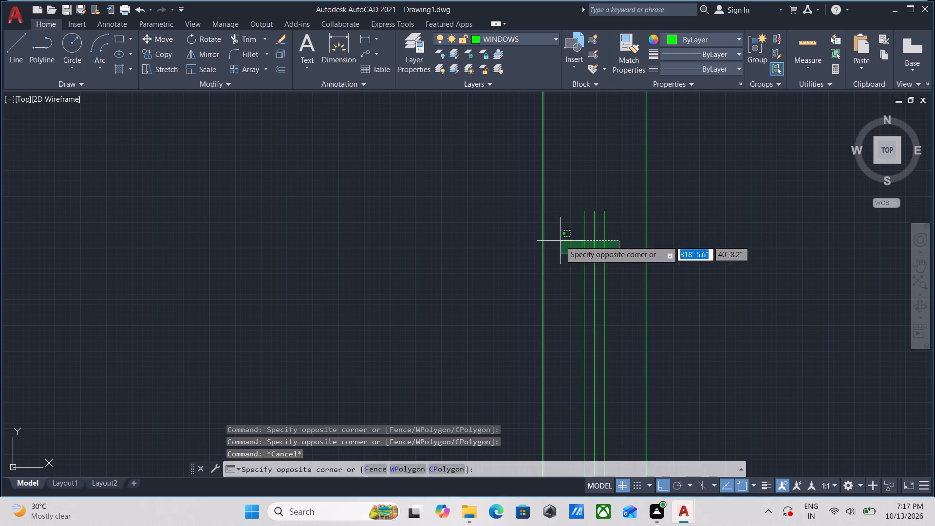
pyautogui.click(559, 241)
pyautogui.click(603, 213)
pyautogui.scroll(-2, 603, 167)
pyautogui.moveTo(603, 167); pyautogui.dragTo(603, 194, button='middle')
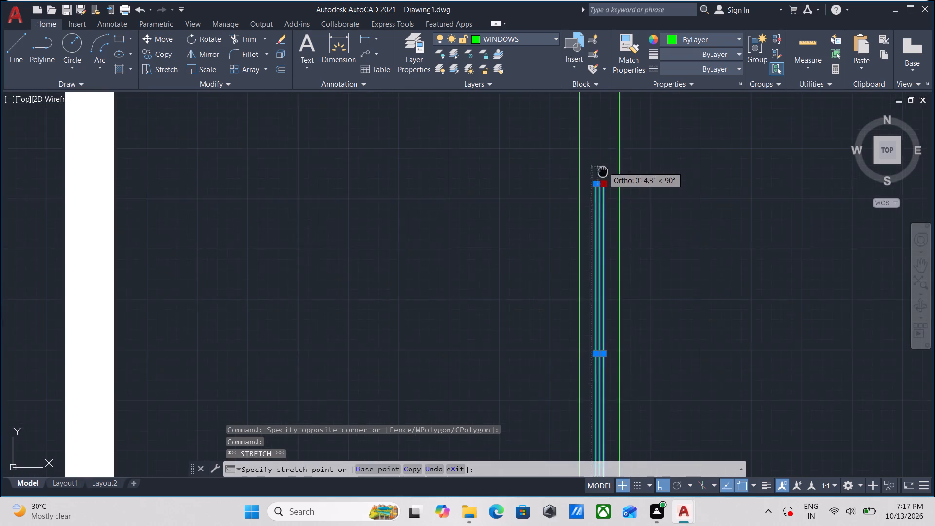
pyautogui.moveTo(603, 194); pyautogui.dragTo(601, 318, button='middle')
pyautogui.click(604, 200)
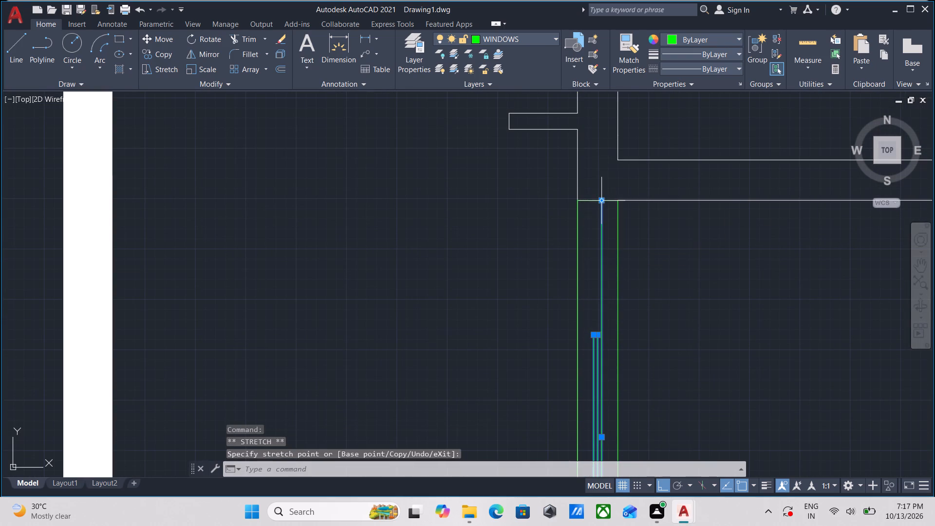
pyautogui.moveTo(610, 356); pyautogui.dragTo(607, 272, button='middle')
pyautogui.scroll(2, 599, 272)
pyautogui.press('Escape')
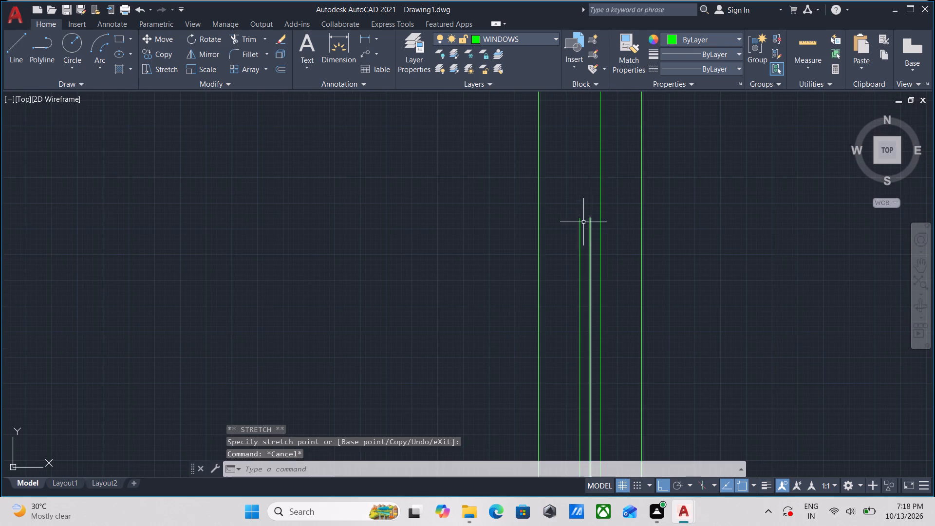
# Stretch the left inner line of the left-wall window up to the rectangle's top edge, making it 9'-9.4" long.
pyautogui.click(586, 234)
pyautogui.click(579, 234)
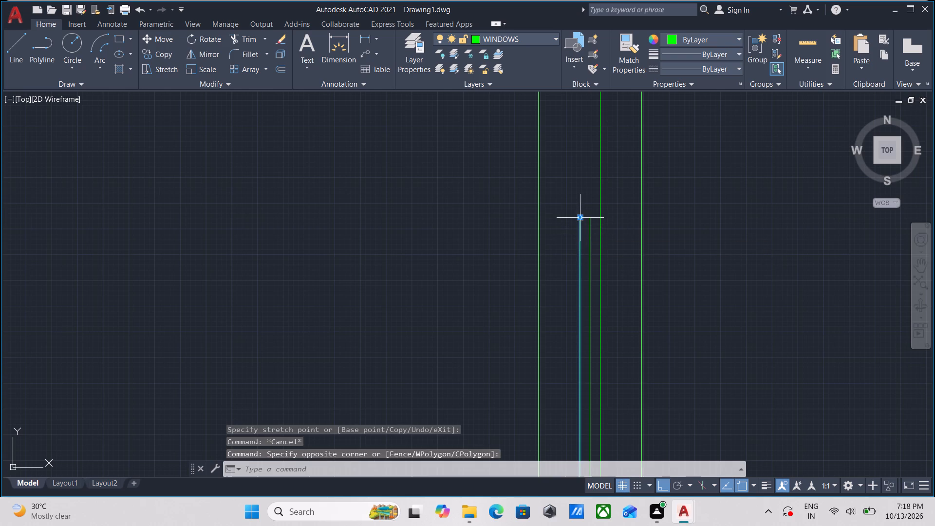
pyautogui.click(580, 218)
pyautogui.scroll(-2, 576, 170)
pyautogui.moveTo(576, 170); pyautogui.dragTo(569, 341, button='middle')
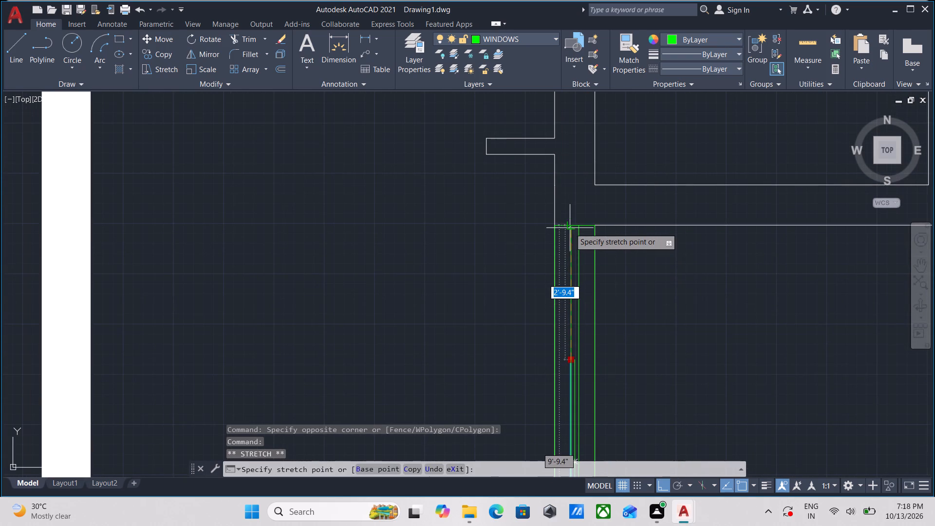
pyautogui.click(570, 225)
pyautogui.moveTo(572, 319); pyautogui.dragTo(585, 230, button='middle')
pyautogui.press('Escape')
pyautogui.scroll(3, 593, 314)
pyautogui.press('Escape')
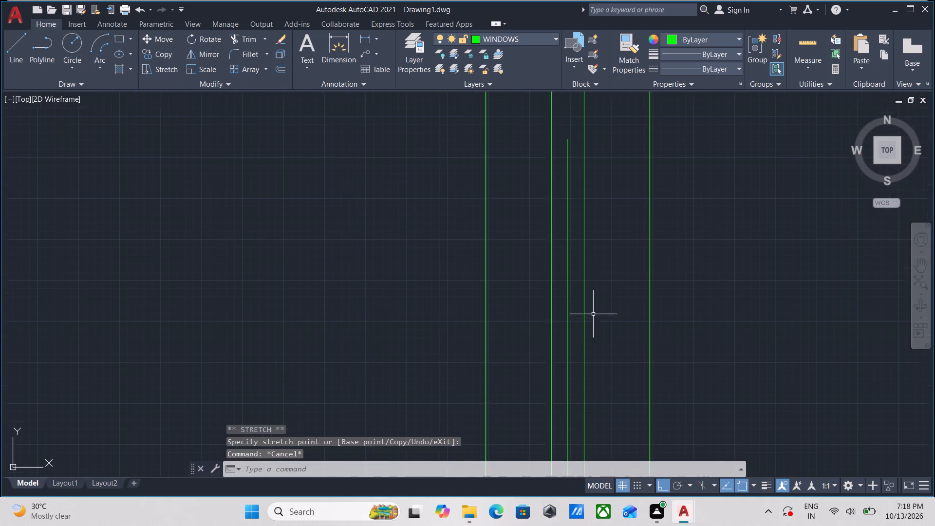
# Stretch the centre line of the left-wall window up to the rectangle's top edge, making it 9'-9.4" long.
pyautogui.click(577, 241)
pyautogui.click(561, 219)
pyautogui.moveTo(564, 216); pyautogui.dragTo(563, 287, button='middle')
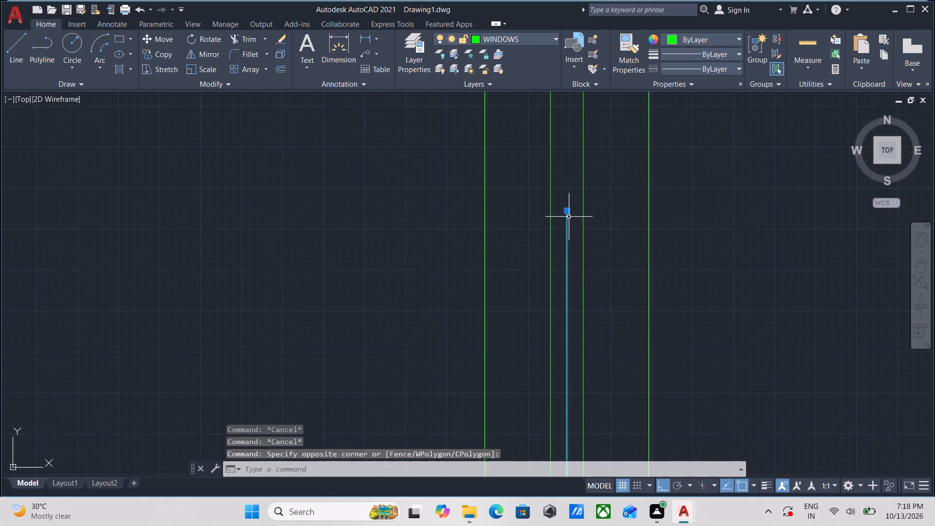
pyautogui.click(569, 213)
pyautogui.scroll(-2, 564, 165)
pyautogui.moveTo(564, 165); pyautogui.dragTo(561, 335, button='middle')
pyautogui.moveTo(562, 178); pyautogui.dragTo(564, 203, button='middle')
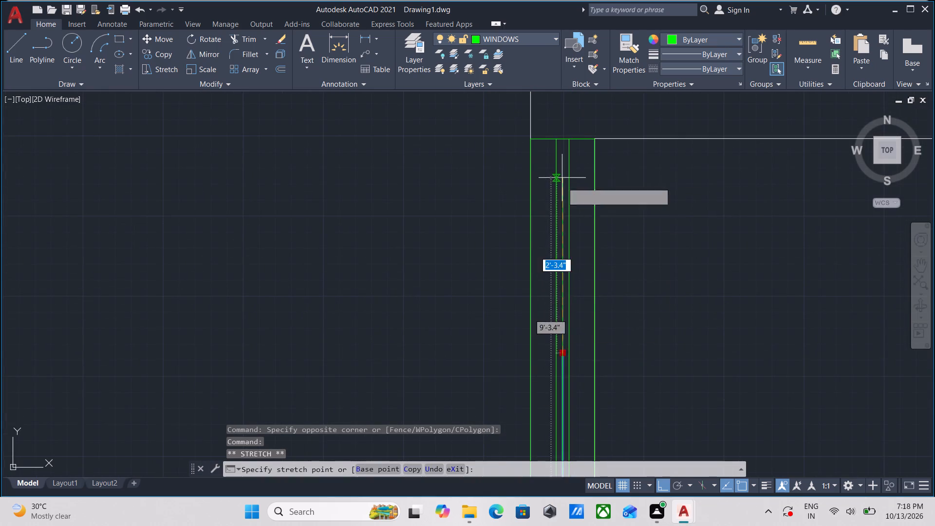
pyautogui.moveTo(564, 203); pyautogui.dragTo(565, 235, button='middle')
pyautogui.click(566, 194)
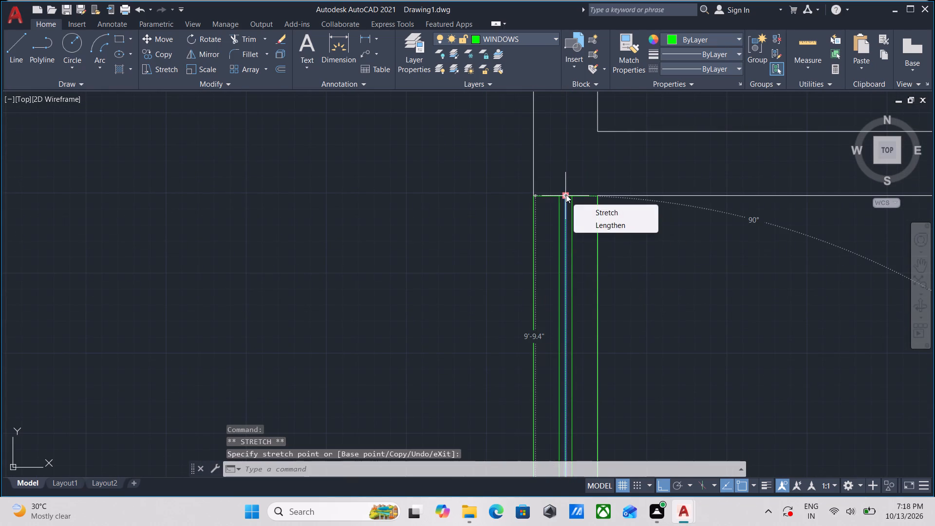
pyautogui.press('Escape')
pyautogui.scroll(-4, 566, 194)
pyautogui.press('Escape')
pyautogui.scroll(-1, 593, 239)
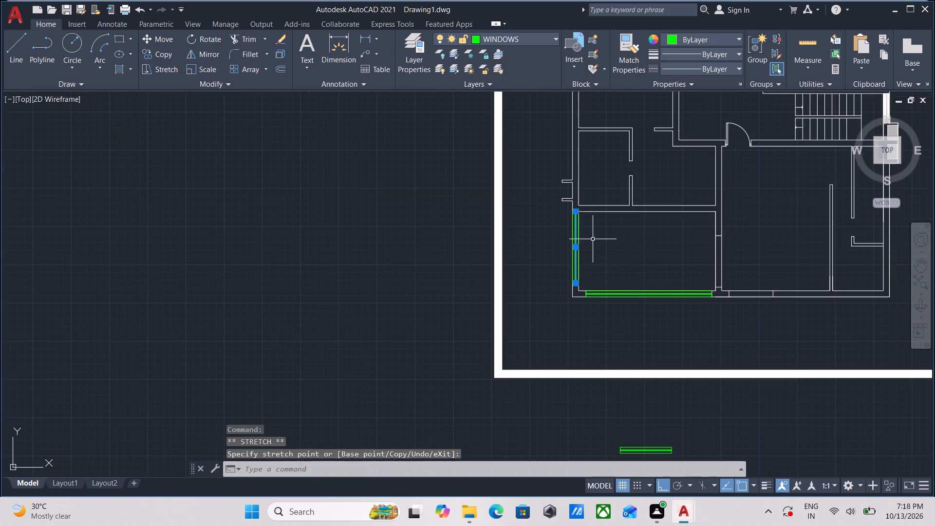
pyautogui.press('Escape')
# Copy the loose window symbol by its lower-left corner to the lower-left corner of the bottom-wall opening in the room right of the partition.
pyautogui.scroll(2, 581, 209)
pyautogui.moveTo(596, 256); pyautogui.dragTo(600, 205, button='middle')
pyautogui.scroll(1, 599, 198)
pyautogui.scroll(-2, 621, 236)
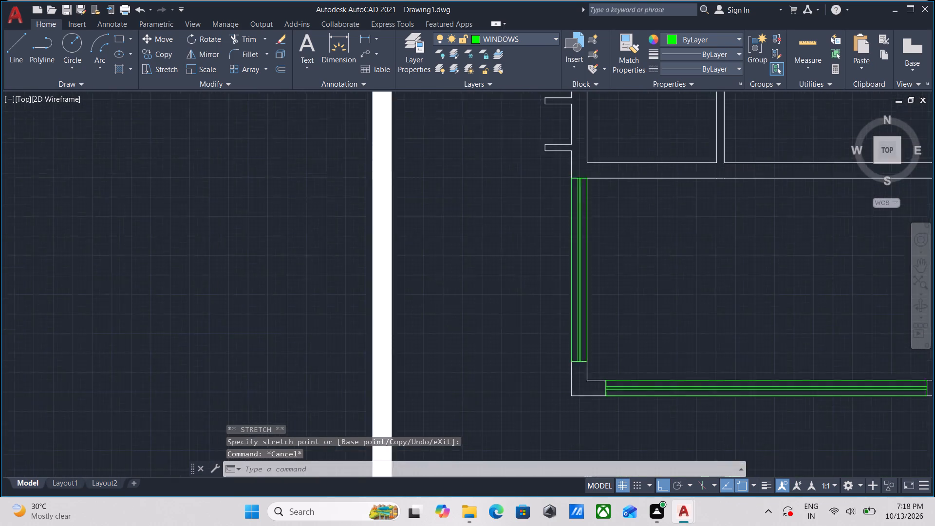
pyautogui.moveTo(621, 237); pyautogui.dragTo(596, 188, button='middle')
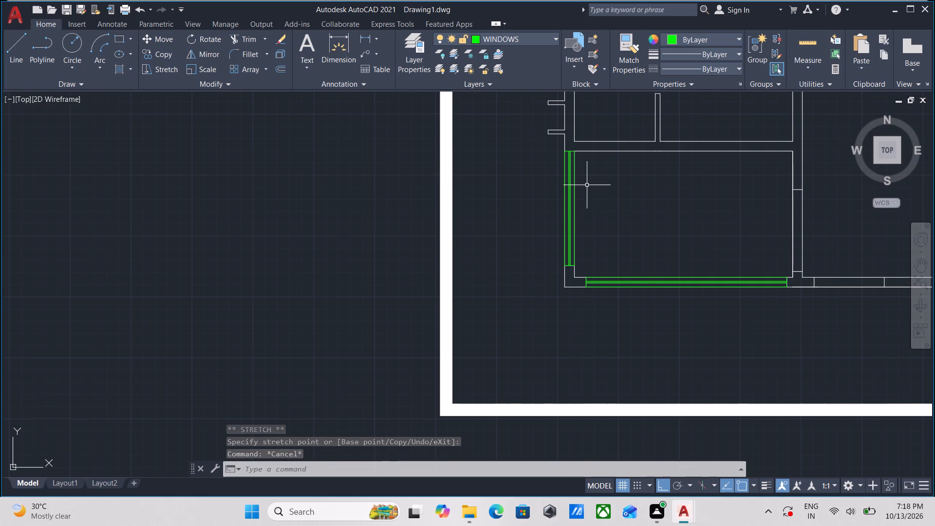
pyautogui.scroll(-2, 644, 232)
pyautogui.moveTo(644, 232); pyautogui.dragTo(525, 204, button='middle')
pyautogui.scroll(3, 557, 218)
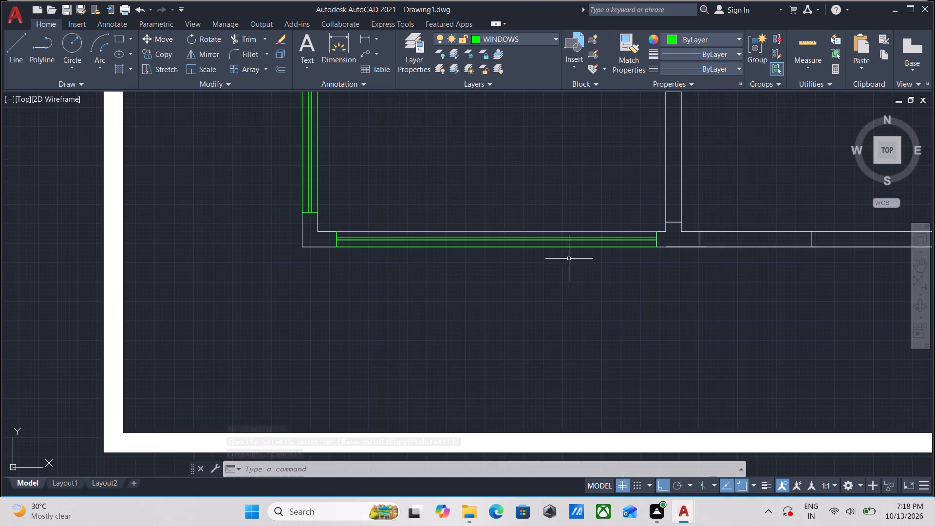
pyautogui.moveTo(572, 270); pyautogui.dragTo(577, 163, button='middle')
pyautogui.moveTo(581, 251); pyautogui.dragTo(608, 112, button='middle')
pyautogui.moveTo(602, 414); pyautogui.dragTo(598, 410)
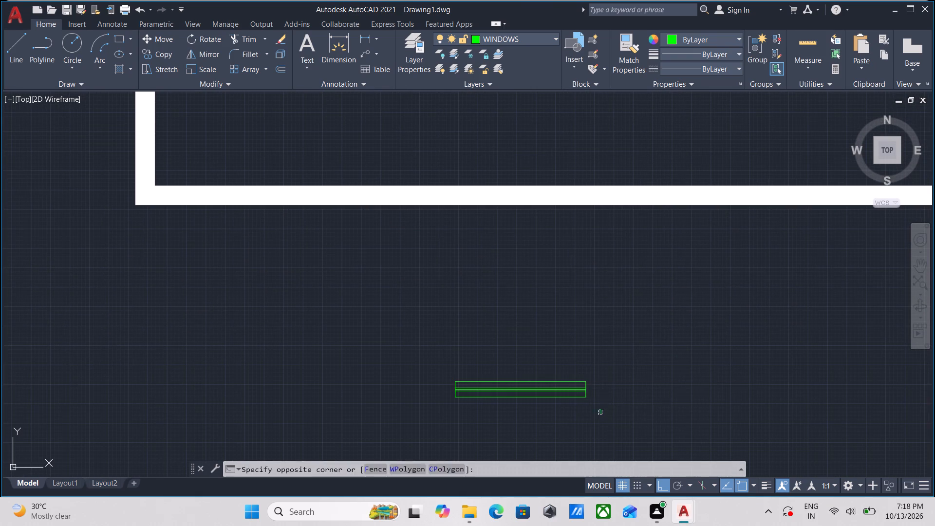
pyautogui.click(507, 342)
pyautogui.write('co')
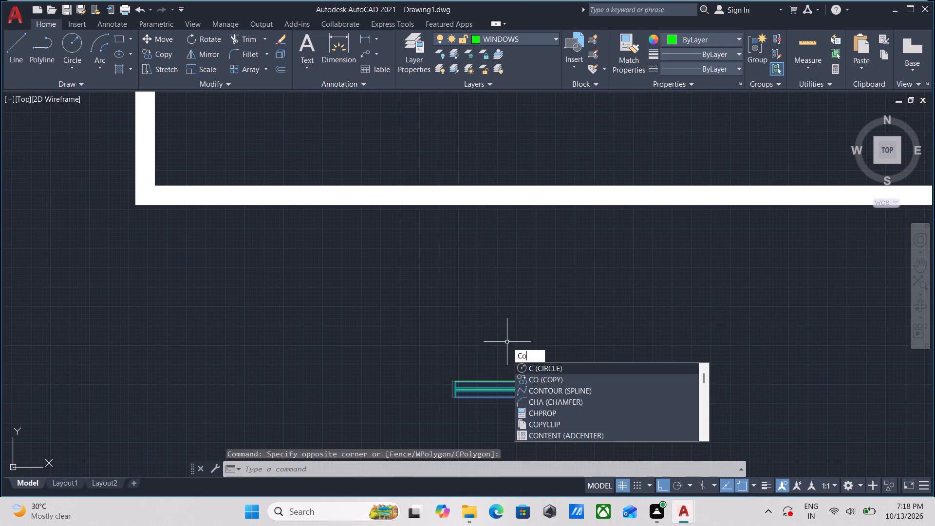
pyautogui.press('Return')
pyautogui.scroll(2, 467, 406)
pyautogui.click(439, 385)
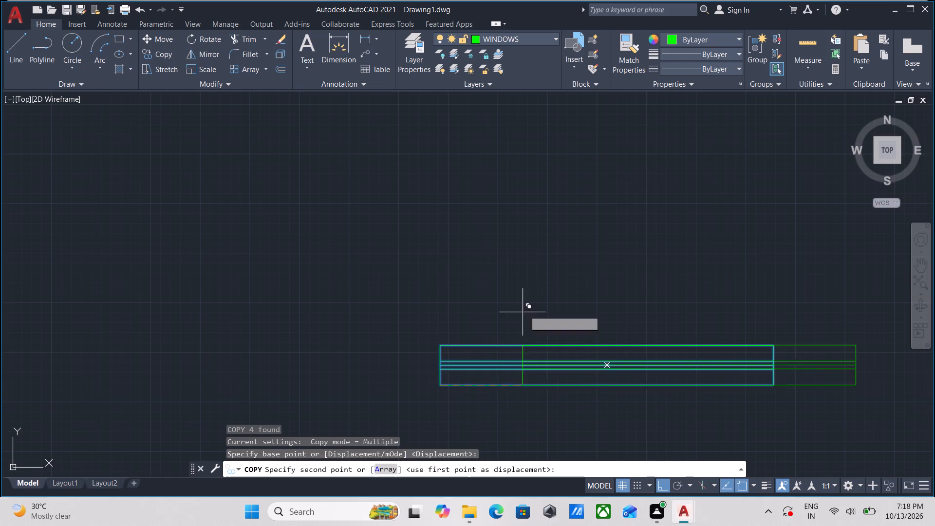
pyautogui.press('F8')
pyautogui.scroll(-2, 560, 265)
pyautogui.moveTo(560, 266); pyautogui.dragTo(519, 383, button='middle')
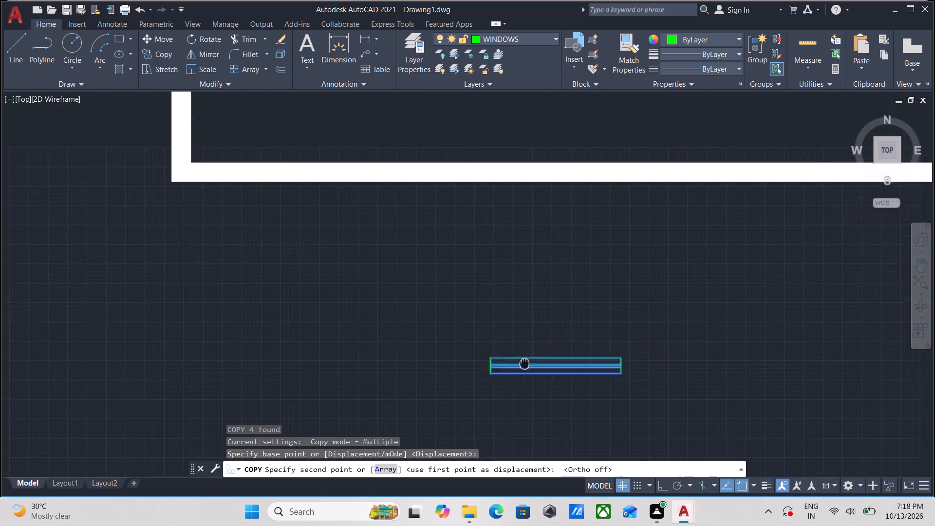
pyautogui.moveTo(519, 383); pyautogui.dragTo(516, 397, button='middle')
pyautogui.scroll(-1, 580, 284)
pyautogui.moveTo(580, 284); pyautogui.dragTo(543, 416, button='middle')
pyautogui.scroll(2, 639, 294)
pyautogui.moveTo(652, 253); pyautogui.dragTo(654, 342, button='middle')
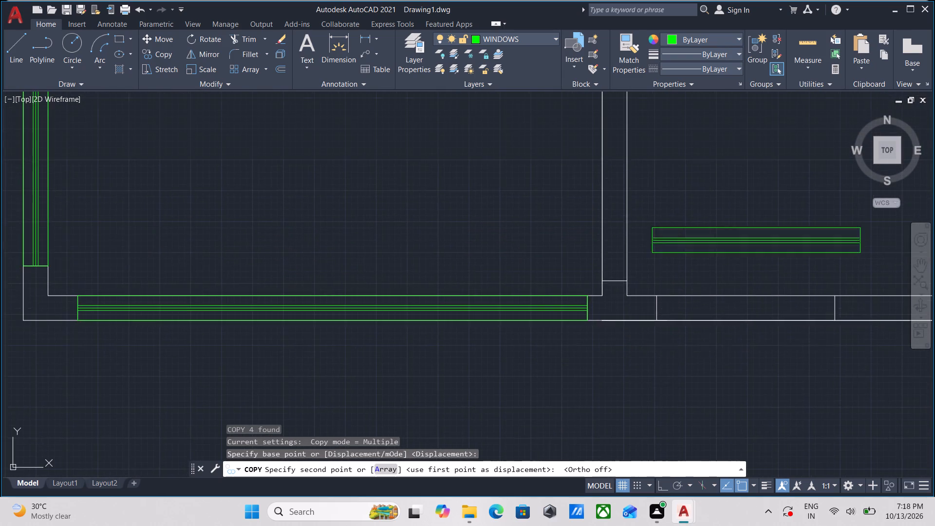
pyautogui.scroll(3, 672, 302)
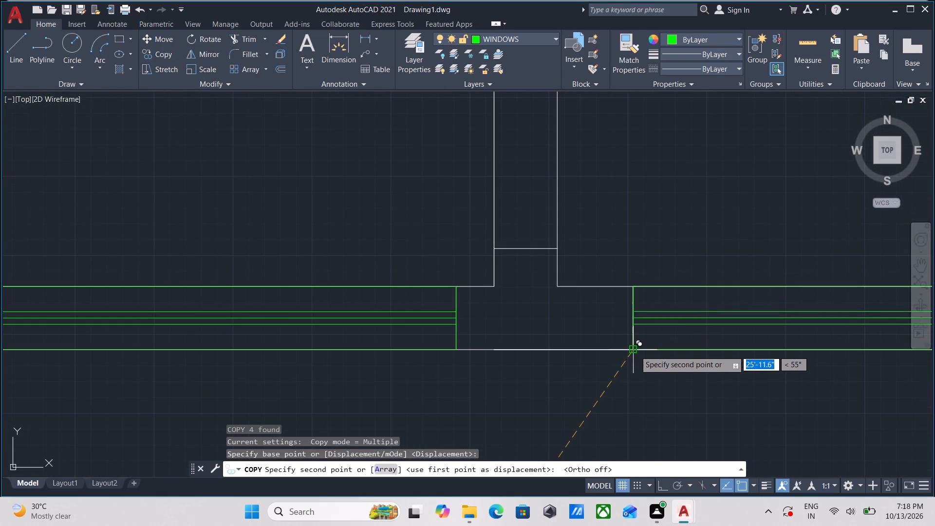
pyautogui.click(635, 351)
pyautogui.scroll(-2, 678, 286)
pyautogui.moveTo(654, 289); pyautogui.dragTo(543, 300, button='middle')
pyautogui.scroll(1, 716, 279)
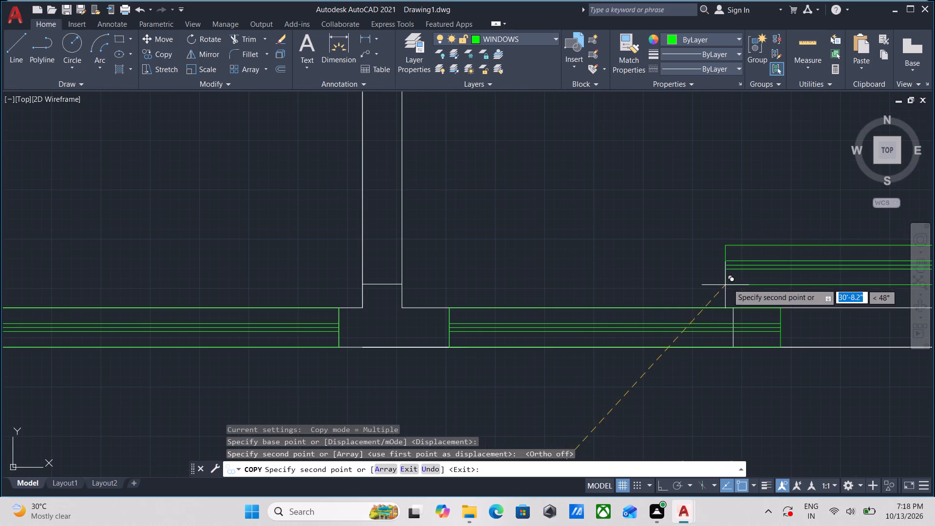
pyautogui.press('Escape')
# Ungroup the copied window symbol in the bottom-wall opening.
pyautogui.click(787, 332)
pyautogui.click(758, 320)
pyautogui.scroll(2, 775, 347)
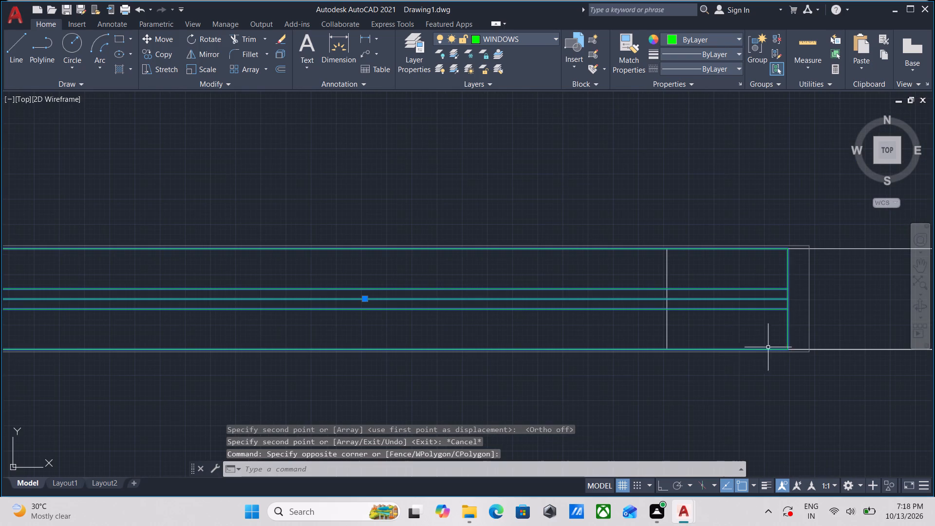
pyautogui.write('un')
pyautogui.press('g')
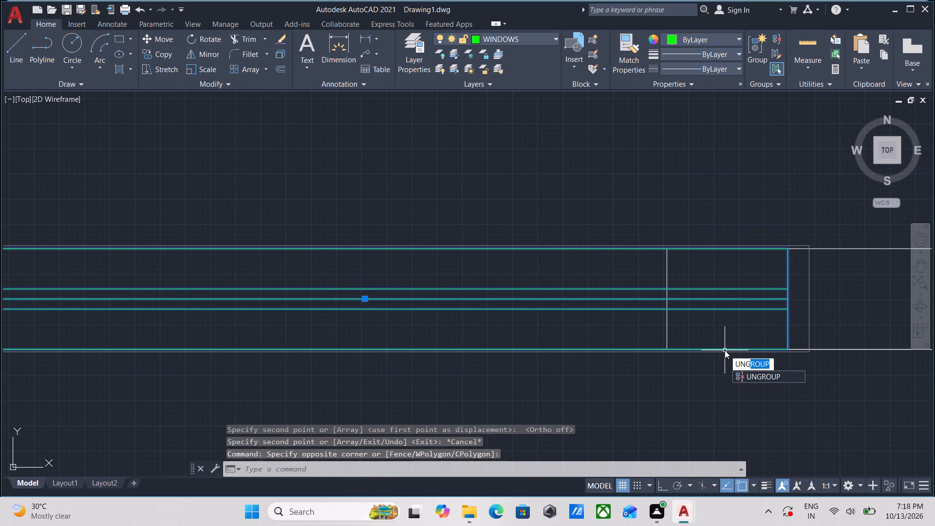
pyautogui.press('Return')
# Stretch both right corners of the window rectangle back 1' to the opening's right jamb, making it 6' long.
pyautogui.click(807, 322)
pyautogui.click(769, 281)
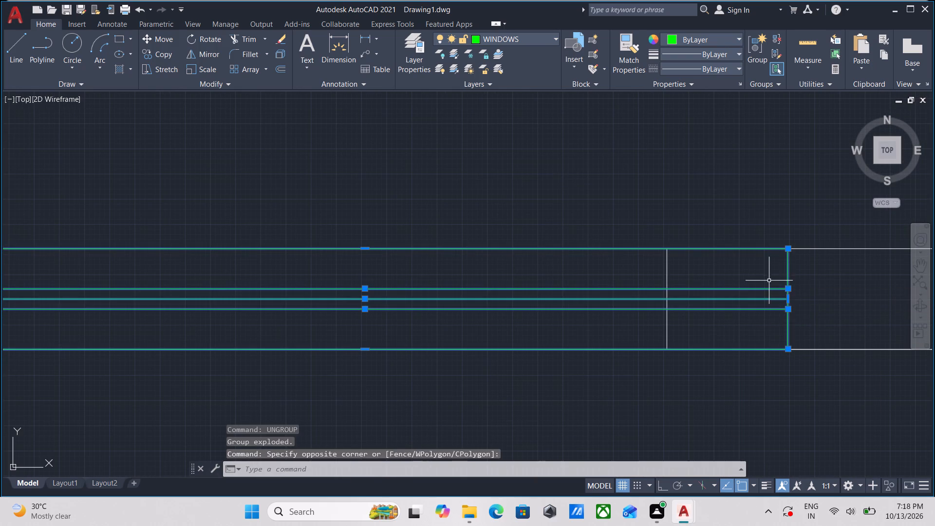
pyautogui.click(790, 351)
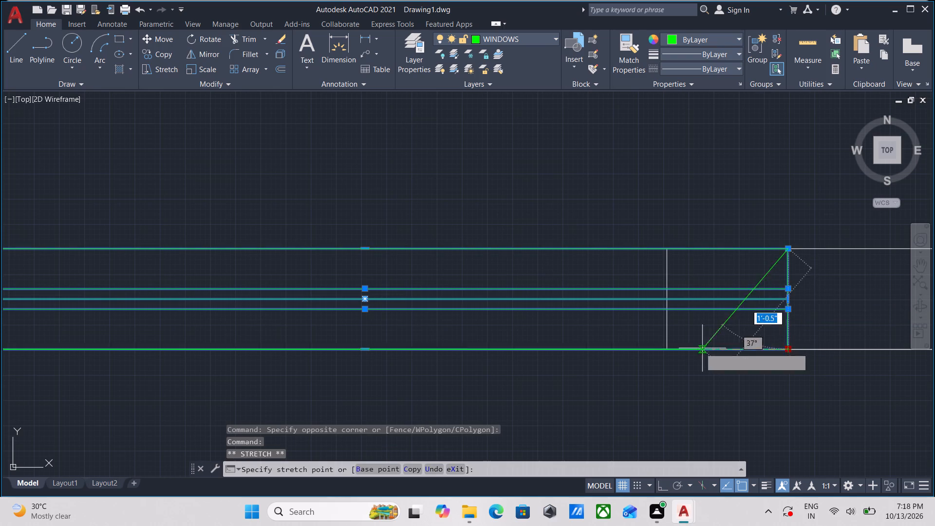
pyautogui.click(667, 346)
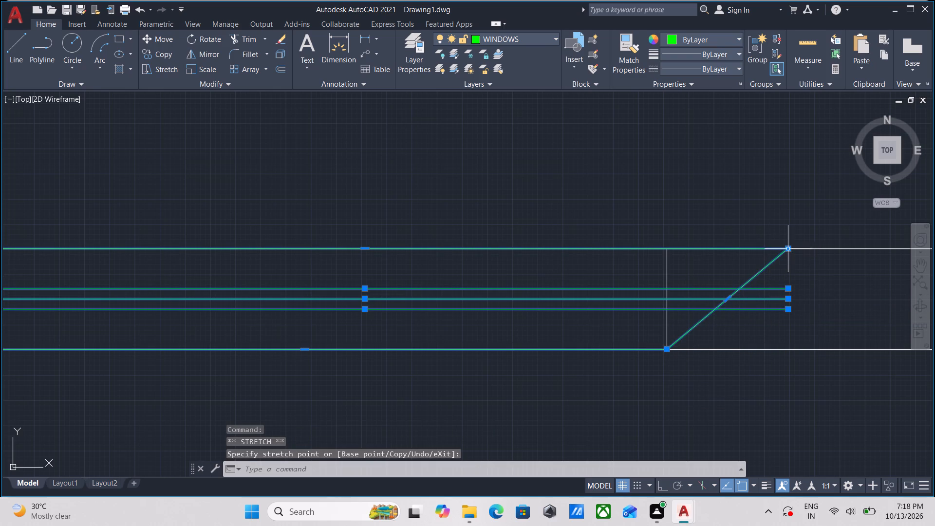
pyautogui.click(786, 249)
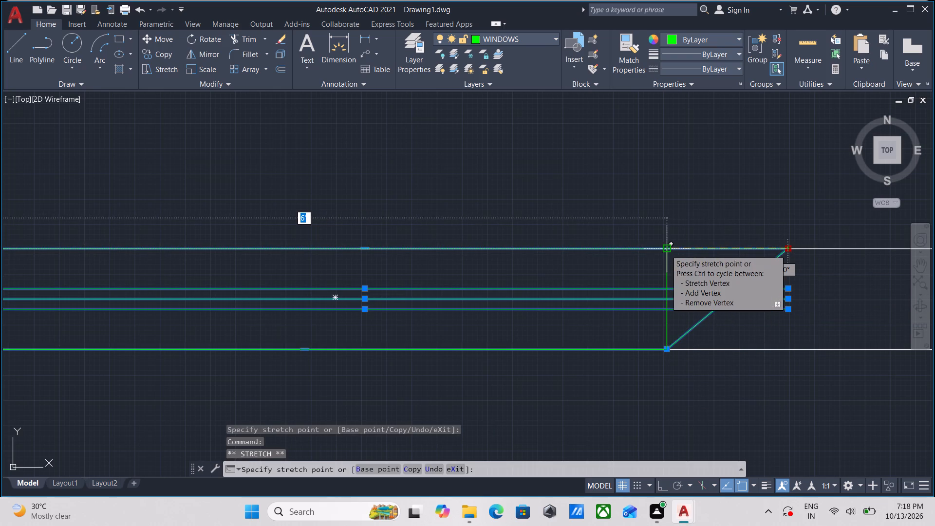
pyautogui.click(666, 250)
pyautogui.press('Escape')
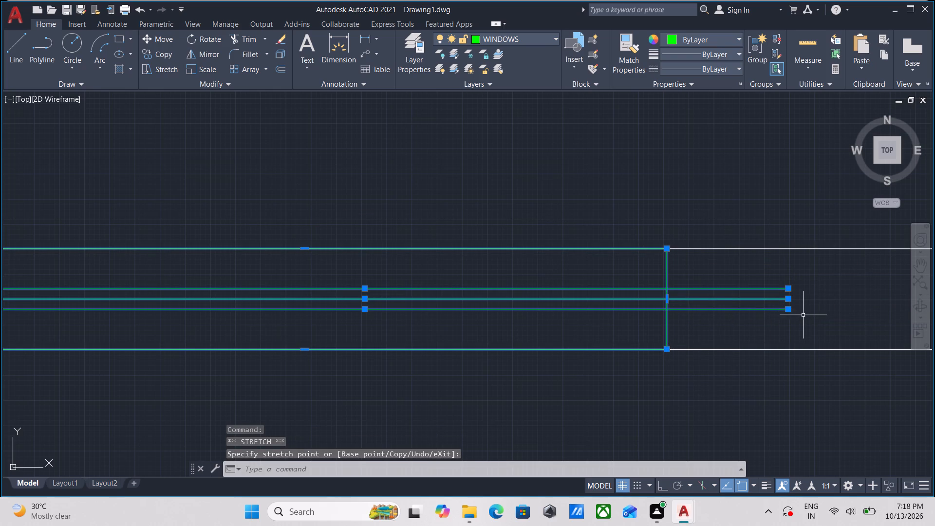
pyautogui.press('Escape')
# Shorten the lower inner line of this window to the rectangle's right edge.
pyautogui.click(803, 318)
pyautogui.click(753, 256)
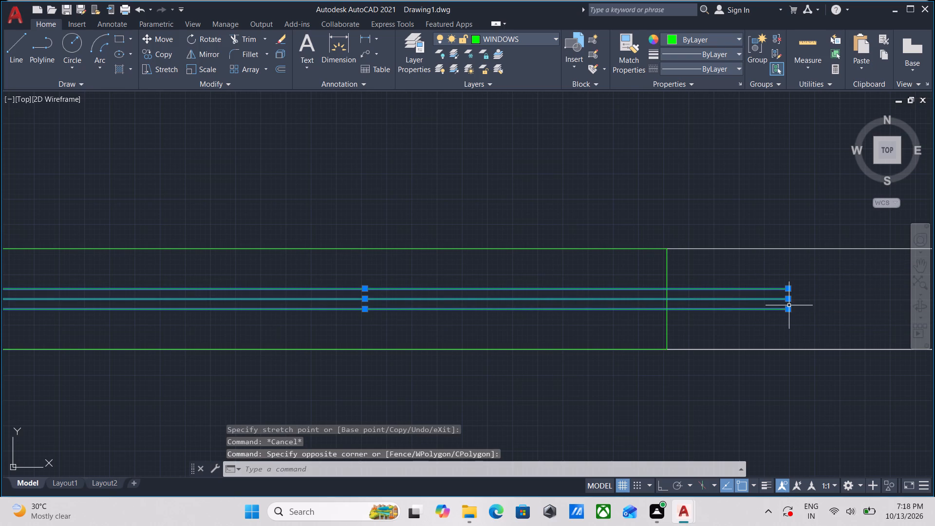
pyautogui.click(789, 308)
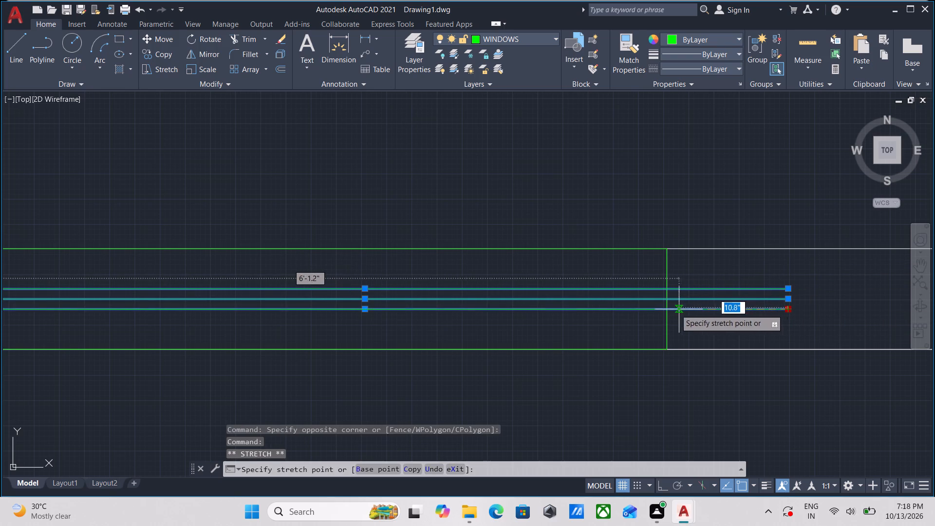
pyautogui.click(665, 309)
pyautogui.press('Escape')
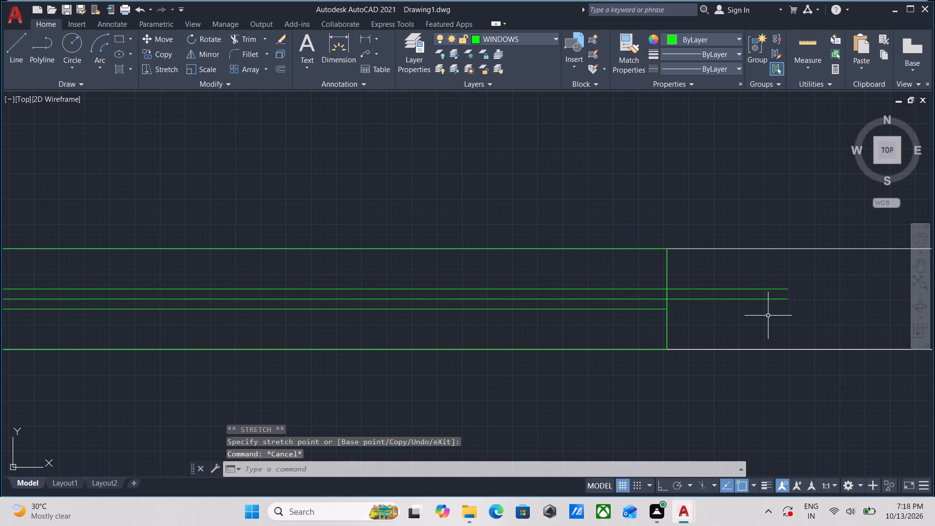
# Shorten the centre line of this window to the rectangle's right edge.
pyautogui.click(768, 316)
pyautogui.click(738, 290)
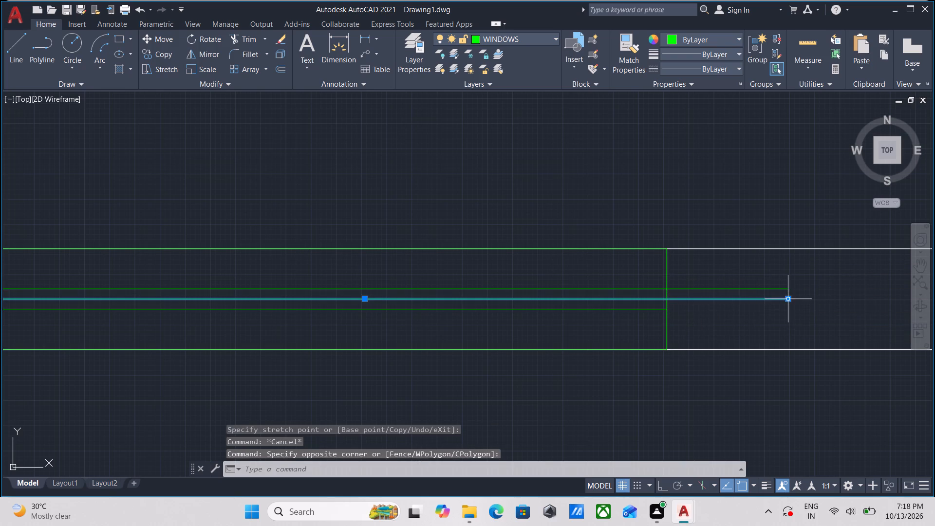
pyautogui.click(785, 300)
pyautogui.click(668, 298)
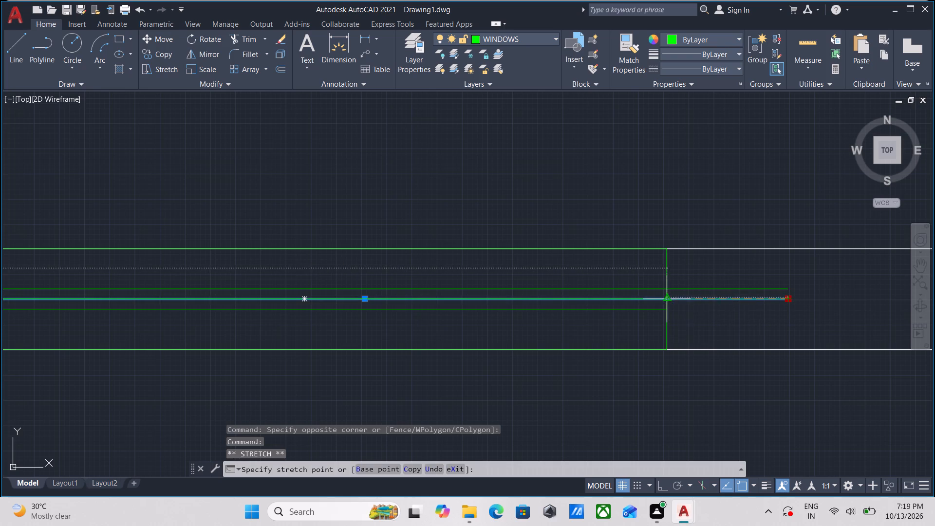
# Shorten the upper inner line of this window by 1' to the rectangle's right edge, making it 6' long.
pyautogui.click(781, 306)
pyautogui.click(745, 270)
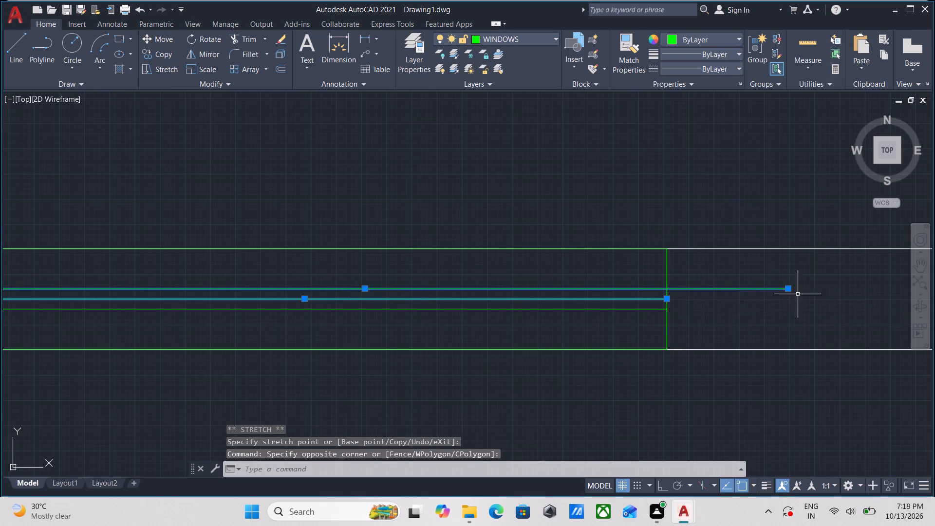
pyautogui.click(789, 288)
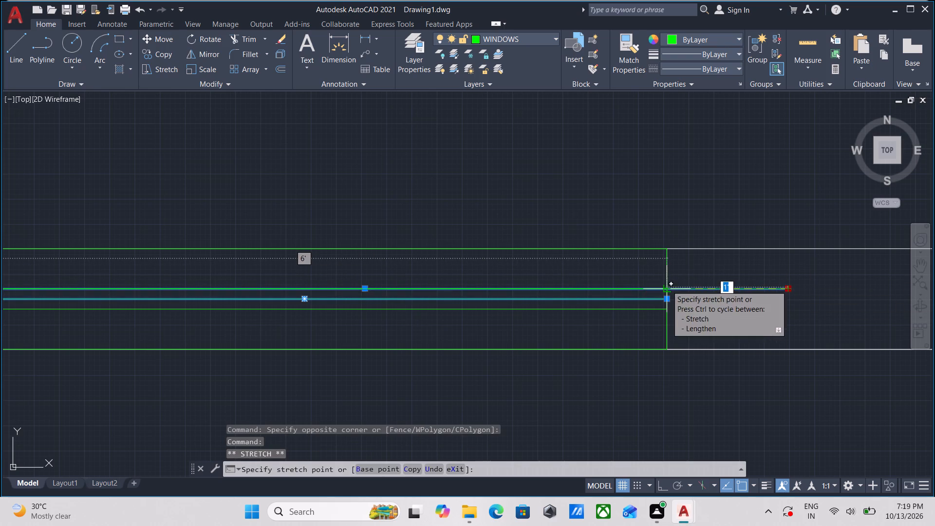
pyautogui.click(667, 285)
pyautogui.scroll(-1, 667, 285)
pyautogui.press('Escape')
pyautogui.scroll(-3, 667, 288)
pyautogui.scroll(-1, 666, 230)
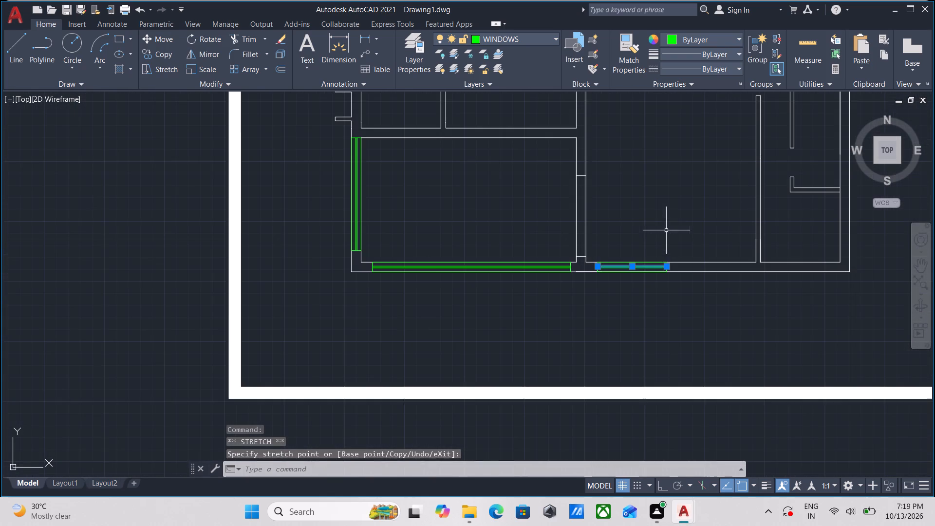
pyautogui.press('Escape')
# Examine the rest of the floor plan, especially the left-side outer walls, for the next place needing a window.
pyautogui.moveTo(669, 240); pyautogui.dragTo(666, 301, button='middle')
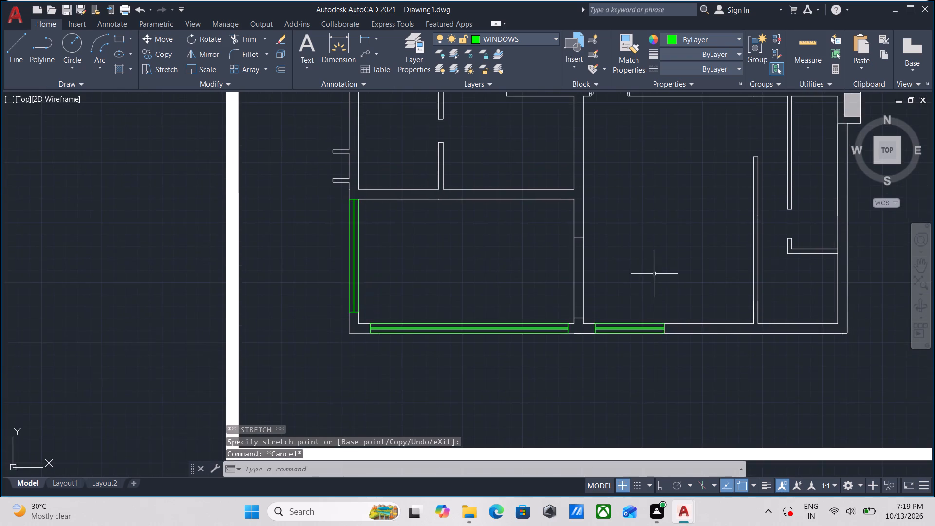
pyautogui.moveTo(654, 272); pyautogui.dragTo(670, 327, button='middle')
pyautogui.moveTo(670, 298); pyautogui.dragTo(679, 357, button='middle')
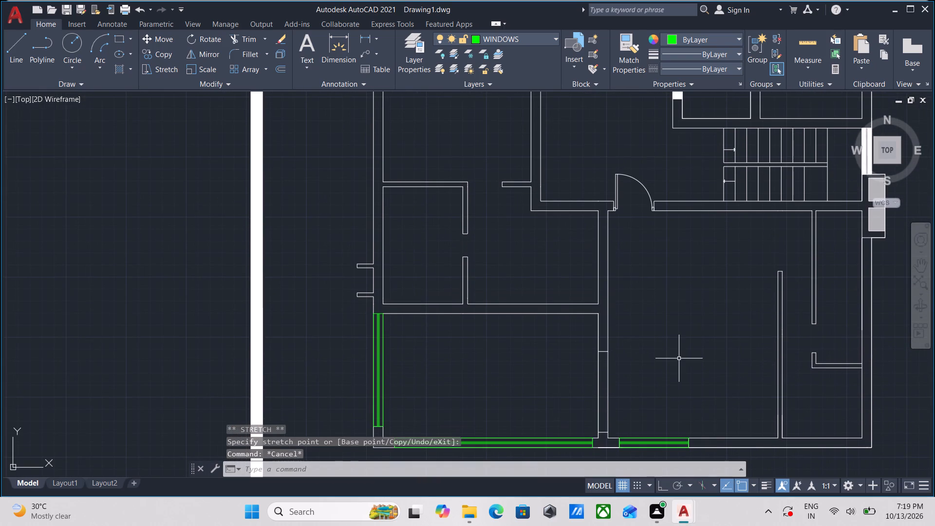
pyautogui.scroll(-1, 679, 358)
pyautogui.moveTo(679, 358); pyautogui.dragTo(673, 377, button='middle')
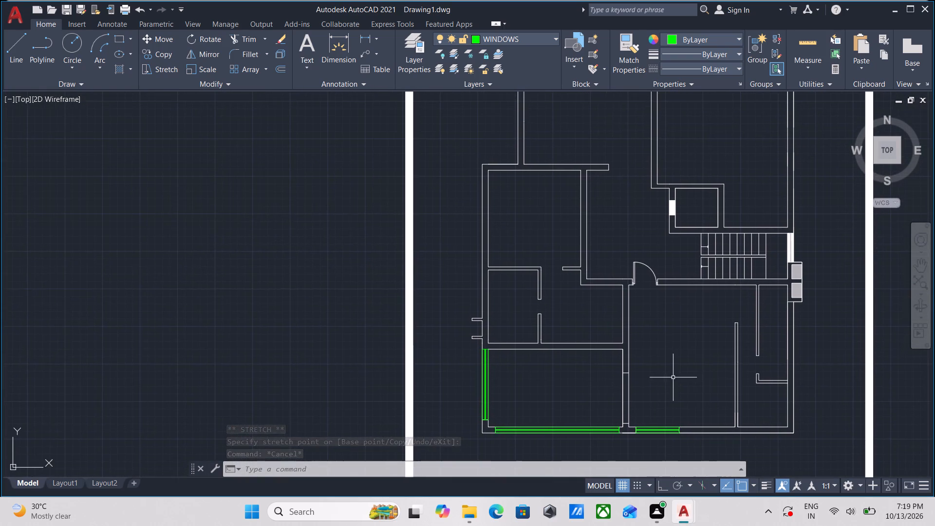
pyautogui.moveTo(673, 352); pyautogui.dragTo(636, 411, button='middle')
pyautogui.moveTo(617, 220); pyautogui.dragTo(602, 307, button='middle')
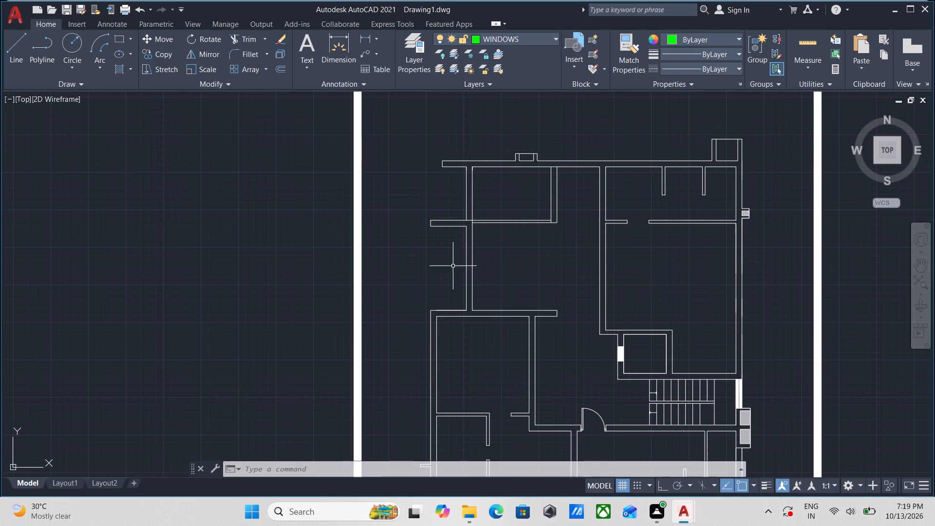
pyautogui.scroll(1, 434, 262)
pyautogui.moveTo(424, 263); pyautogui.dragTo(515, 220, button='middle')
pyautogui.scroll(-2, 518, 237)
pyautogui.moveTo(516, 242); pyautogui.dragTo(557, 153, button='middle')
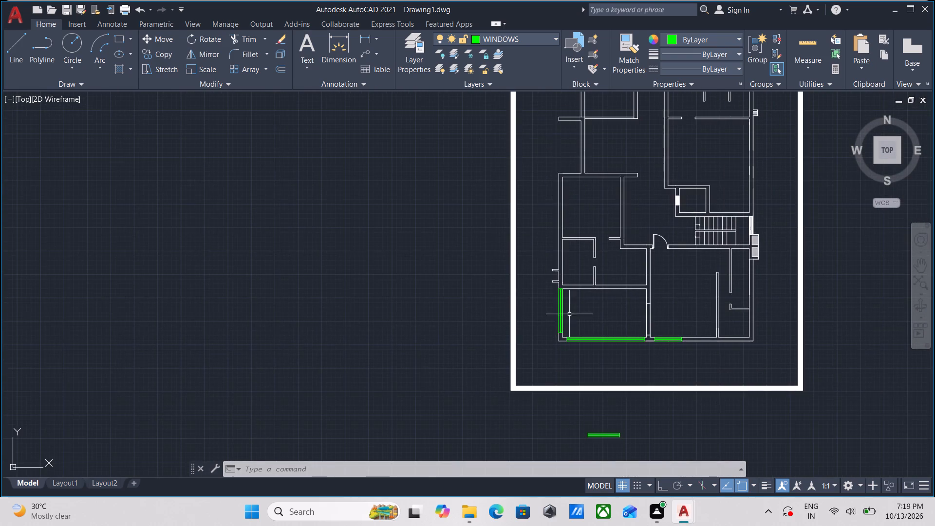
pyautogui.scroll(2, 569, 330)
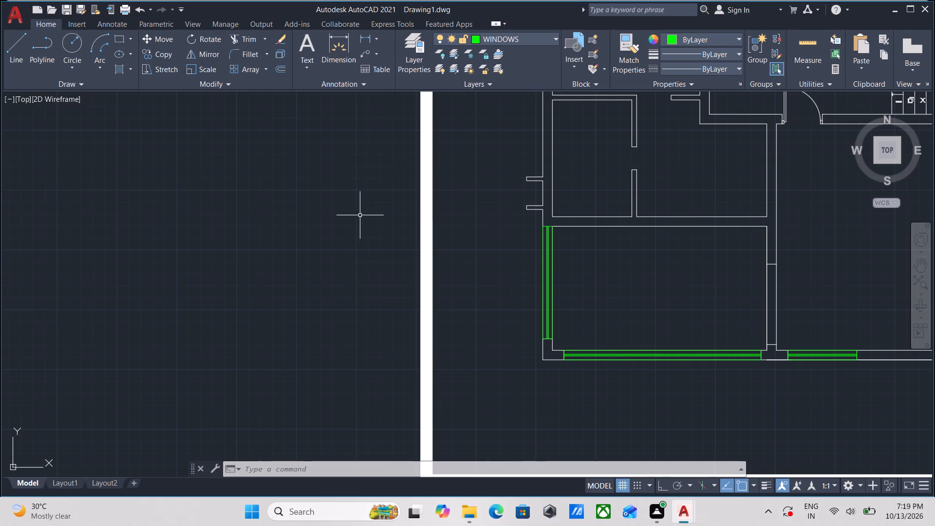
pyautogui.scroll(1, 460, 188)
pyautogui.moveTo(460, 188); pyautogui.dragTo(417, 301, button='middle')
pyautogui.scroll(-2, 436, 254)
pyautogui.moveTo(436, 254); pyautogui.dragTo(433, 258, button='middle')
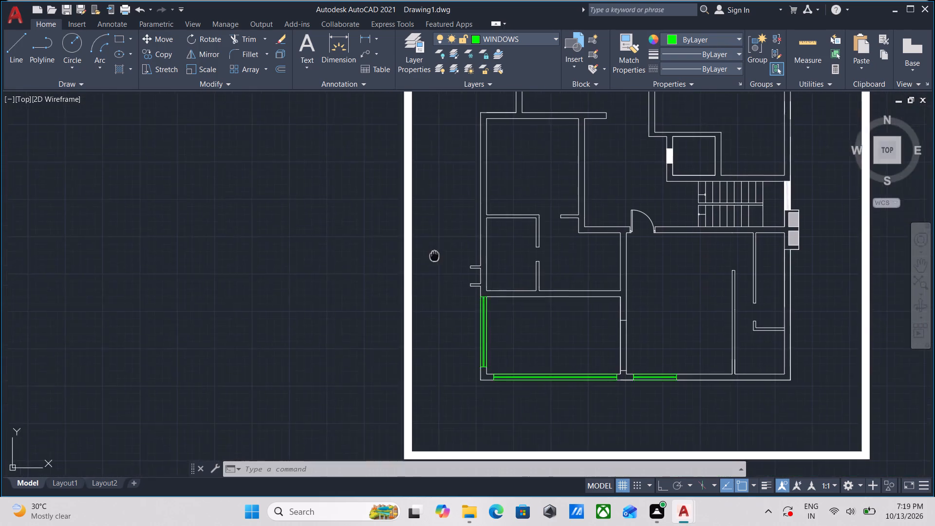
pyautogui.moveTo(433, 258); pyautogui.dragTo(412, 305, button='middle')
pyautogui.moveTo(427, 235); pyautogui.dragTo(394, 349, button='middle')
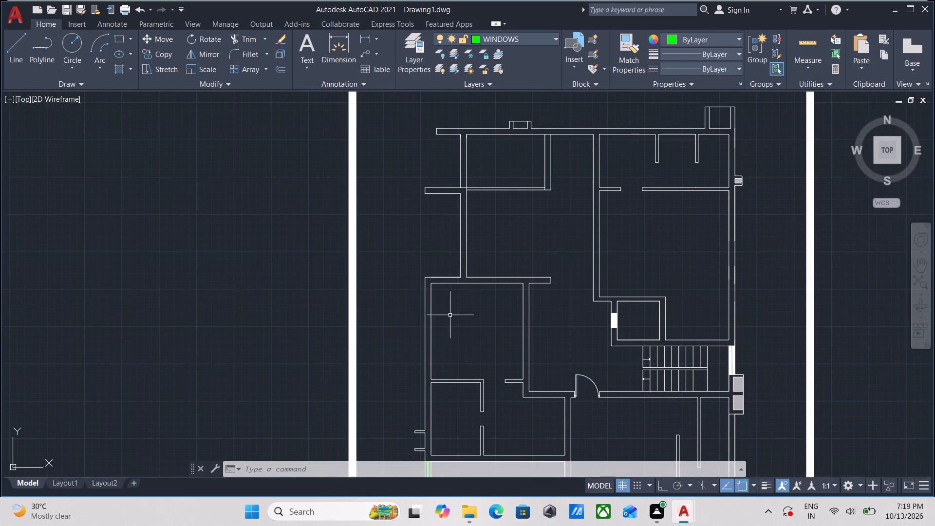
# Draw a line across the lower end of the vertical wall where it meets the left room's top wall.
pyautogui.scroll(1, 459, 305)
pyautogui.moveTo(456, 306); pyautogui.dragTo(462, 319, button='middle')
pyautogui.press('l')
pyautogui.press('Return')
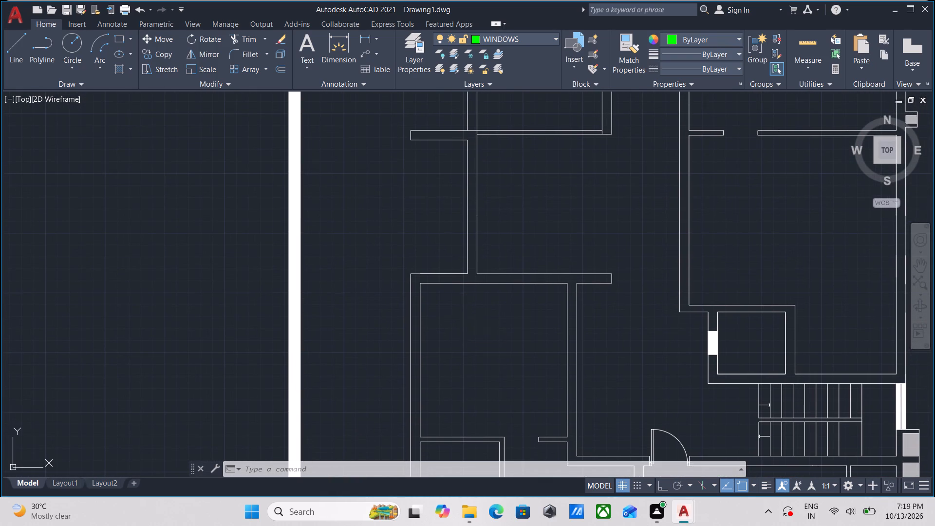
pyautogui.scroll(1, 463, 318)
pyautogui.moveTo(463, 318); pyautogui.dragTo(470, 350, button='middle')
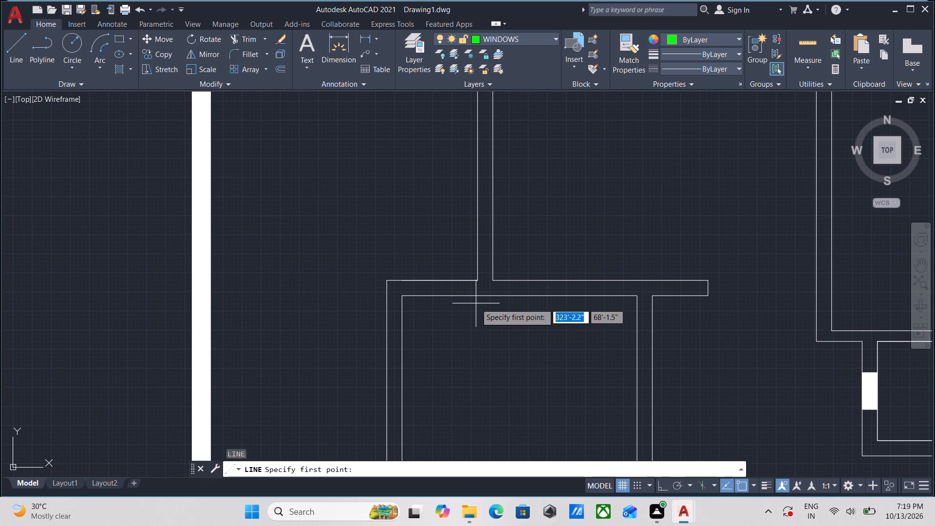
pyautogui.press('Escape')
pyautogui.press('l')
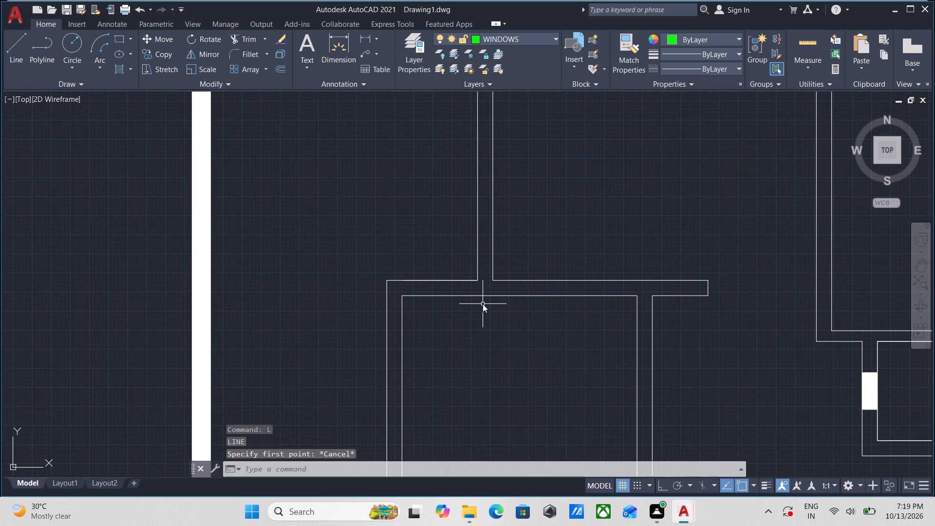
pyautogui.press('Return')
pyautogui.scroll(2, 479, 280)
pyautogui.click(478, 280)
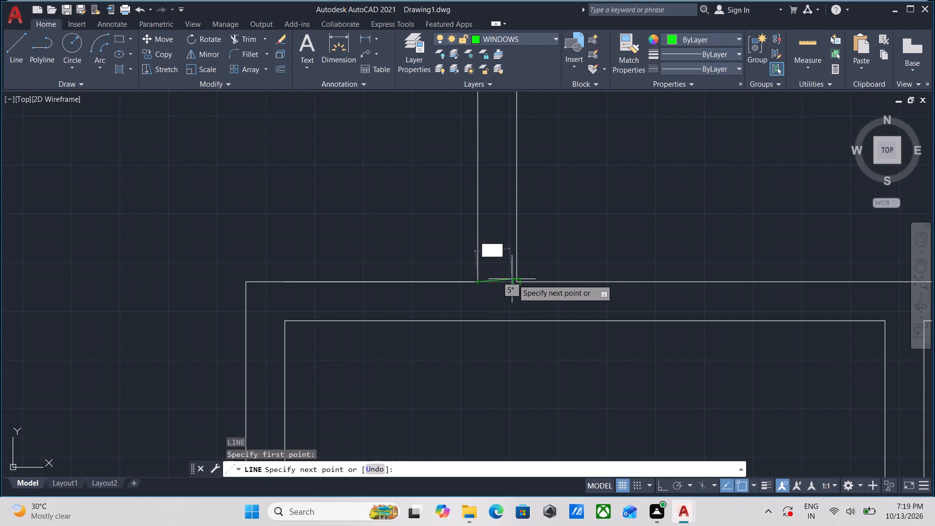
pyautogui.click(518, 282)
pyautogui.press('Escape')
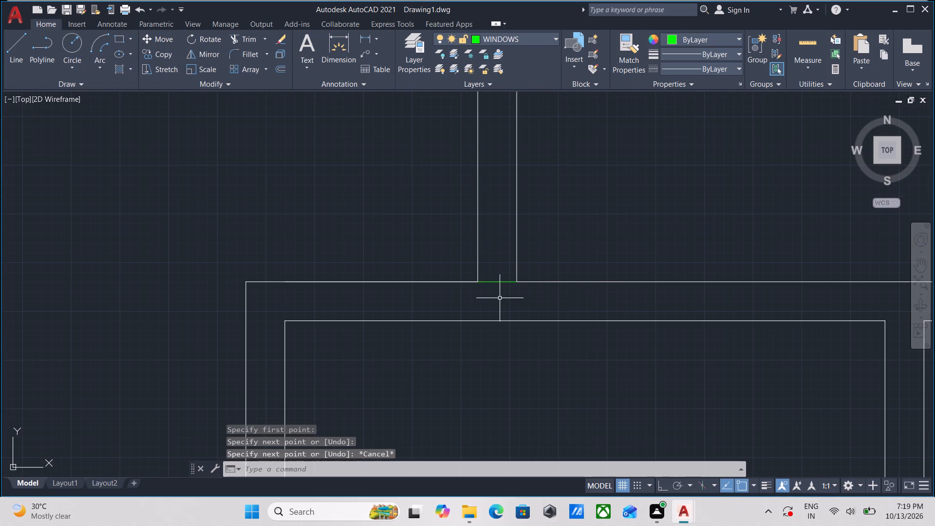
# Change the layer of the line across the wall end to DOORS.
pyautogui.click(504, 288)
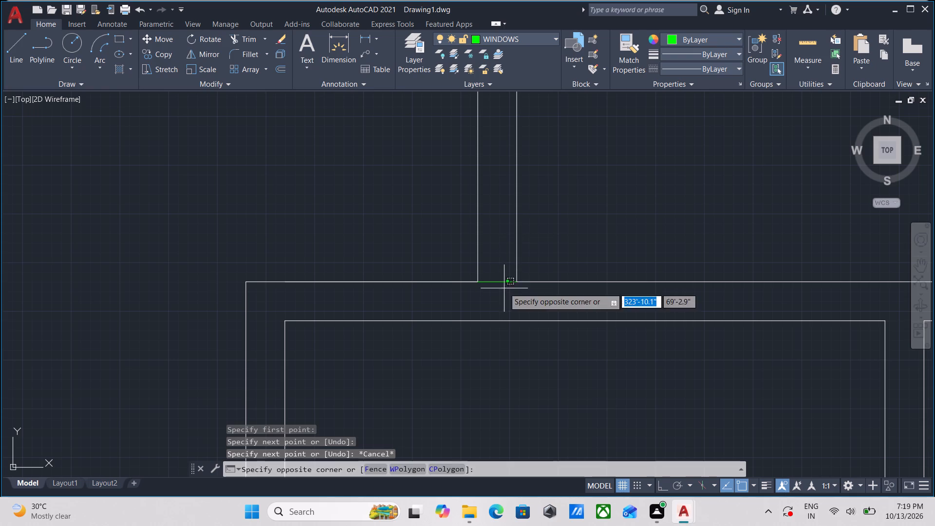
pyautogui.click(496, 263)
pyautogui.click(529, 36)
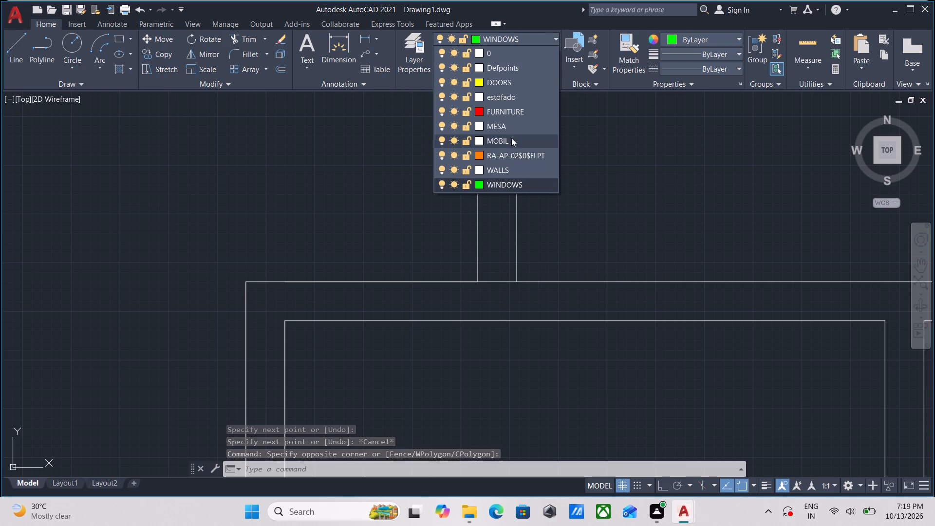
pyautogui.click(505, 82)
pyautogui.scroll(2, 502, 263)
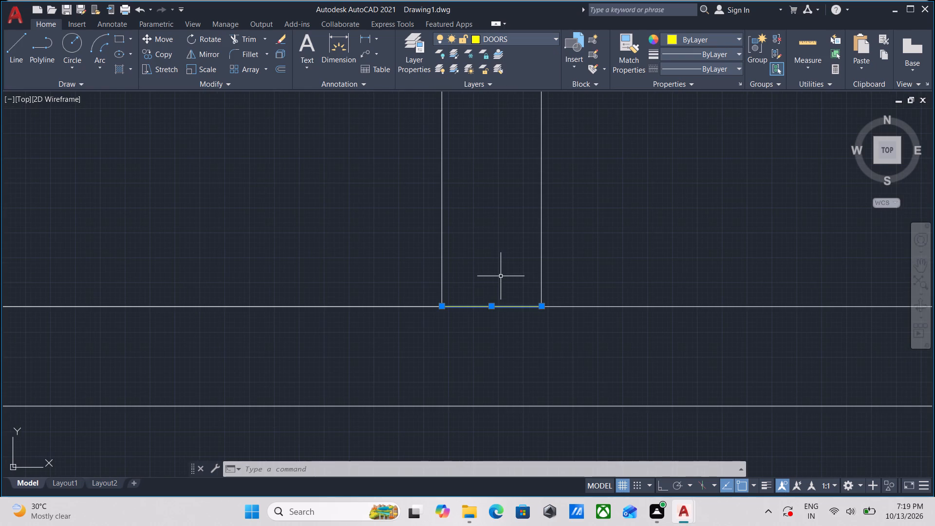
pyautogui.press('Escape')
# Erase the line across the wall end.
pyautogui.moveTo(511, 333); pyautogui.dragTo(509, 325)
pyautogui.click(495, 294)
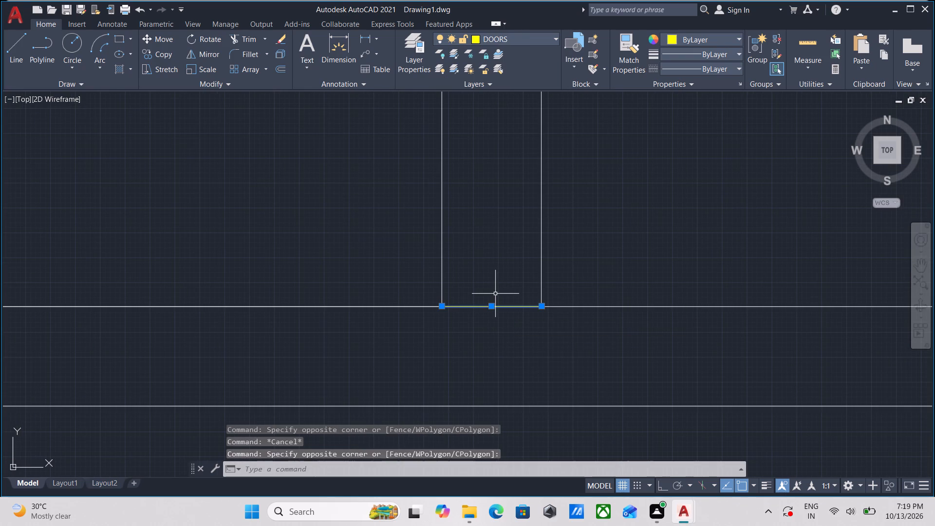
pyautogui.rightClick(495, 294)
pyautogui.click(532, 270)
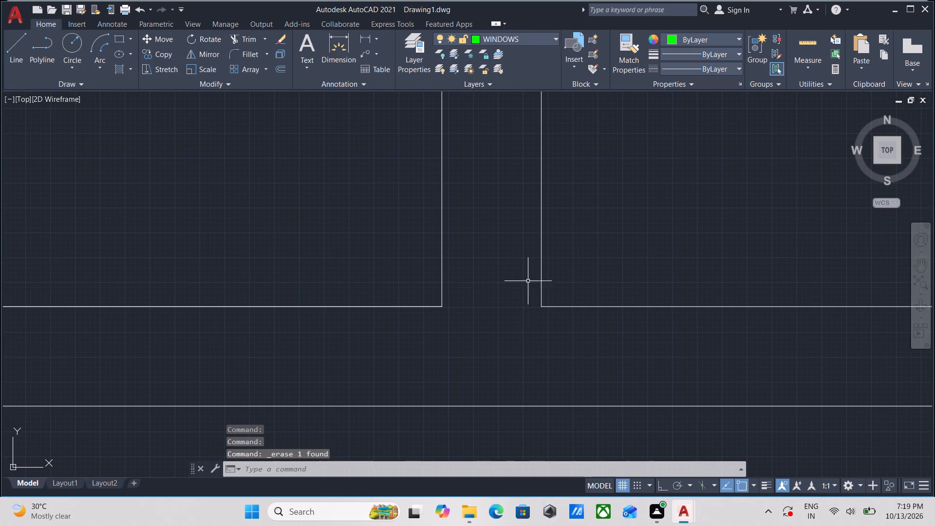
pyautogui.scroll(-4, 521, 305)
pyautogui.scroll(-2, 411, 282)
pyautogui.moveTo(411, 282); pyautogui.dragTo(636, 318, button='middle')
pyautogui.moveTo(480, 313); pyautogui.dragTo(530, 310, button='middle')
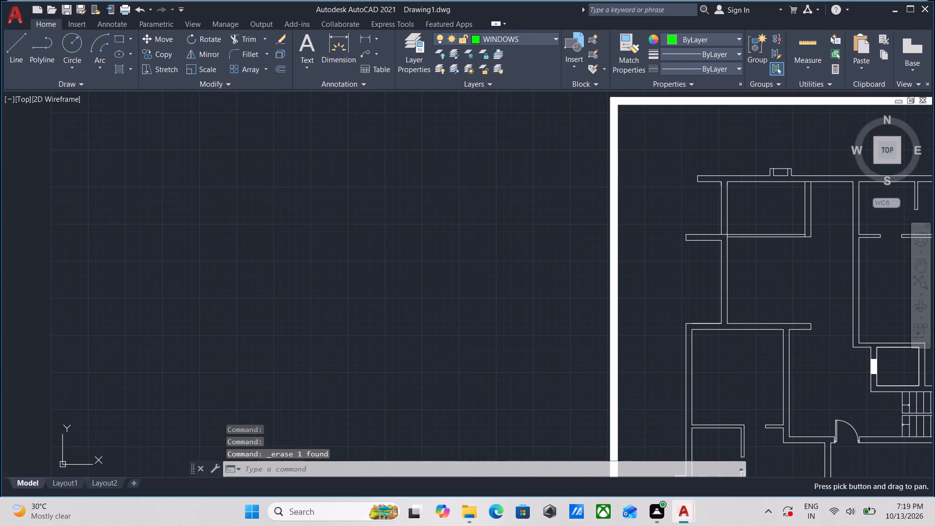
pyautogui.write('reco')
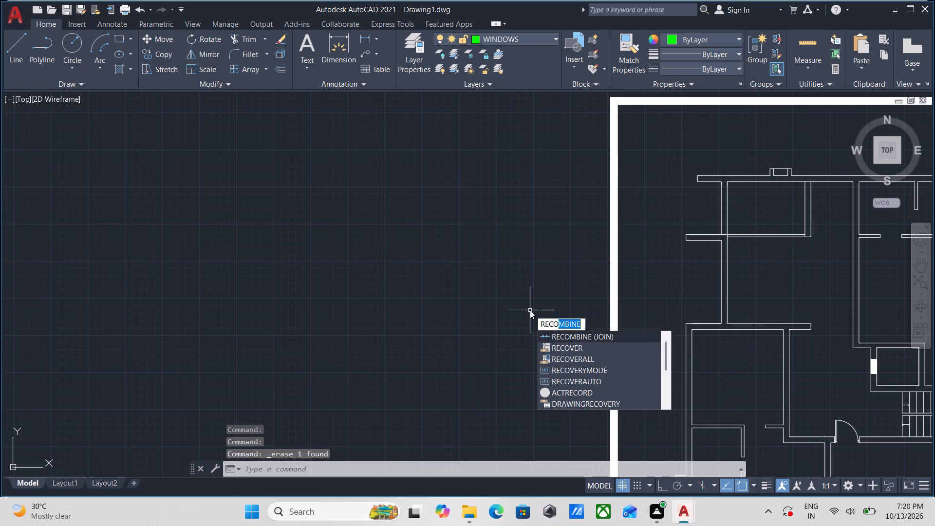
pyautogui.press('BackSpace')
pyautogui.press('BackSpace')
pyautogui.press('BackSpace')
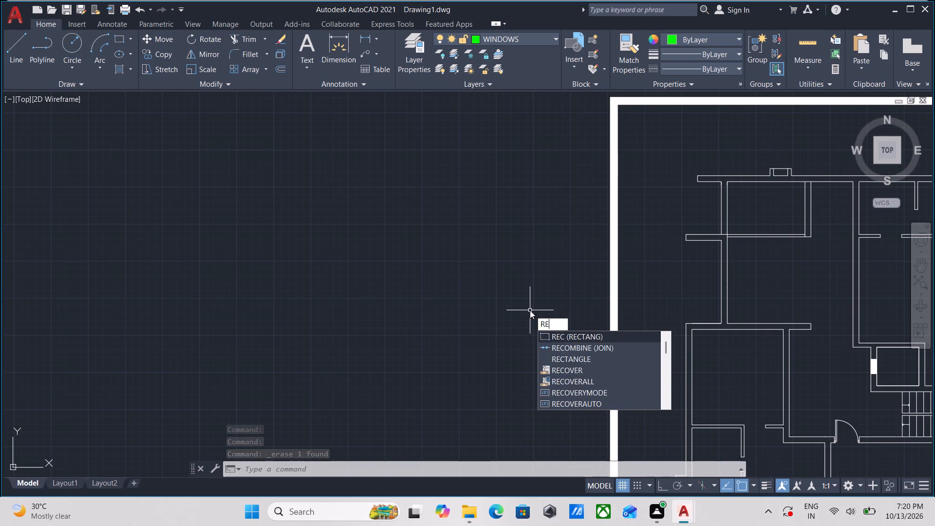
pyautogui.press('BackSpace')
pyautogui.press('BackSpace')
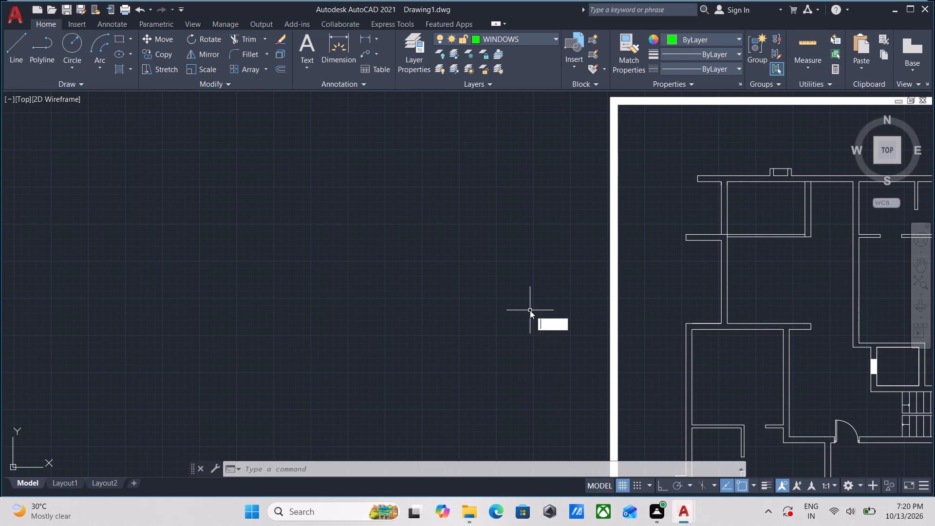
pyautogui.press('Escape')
# Examine the floor plan's lower-left rooms and the windows already placed in their outer walls.
pyautogui.scroll(-1, 530, 310)
pyautogui.moveTo(530, 310); pyautogui.dragTo(385, 310, button='middle')
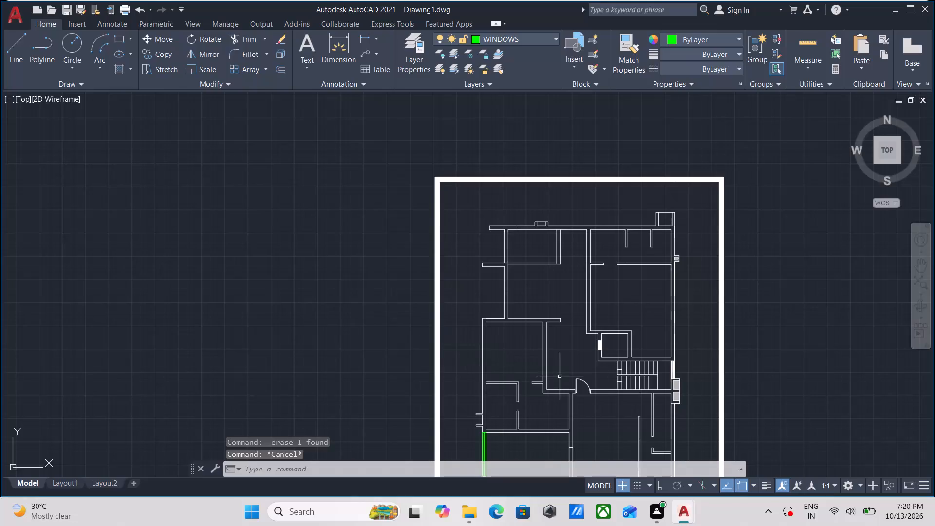
pyautogui.moveTo(560, 376); pyautogui.dragTo(553, 292, button='middle')
pyautogui.moveTo(535, 407); pyautogui.dragTo(547, 339, button='middle')
pyautogui.scroll(2, 542, 350)
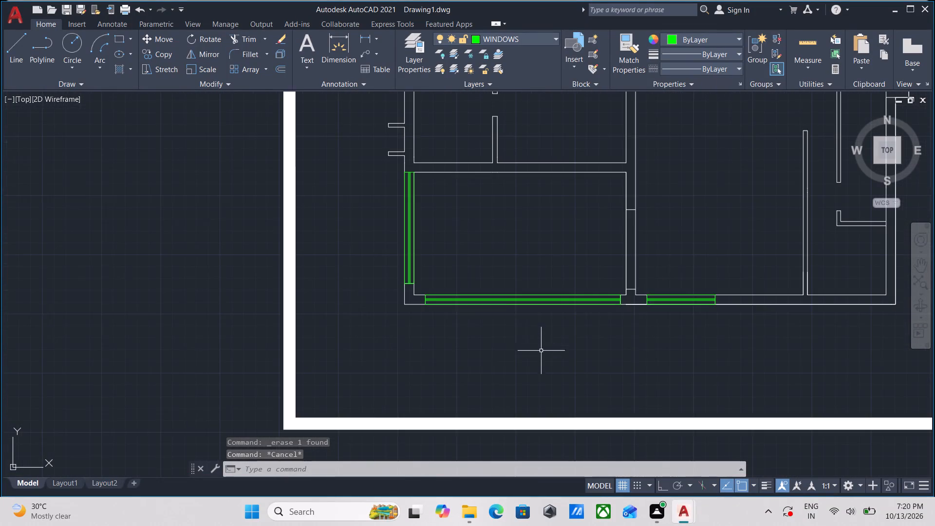
pyautogui.scroll(3, 392, 304)
pyautogui.scroll(-2, 436, 291)
pyautogui.moveTo(436, 303); pyautogui.dragTo(440, 460, button='middle')
pyautogui.scroll(-2, 511, 331)
pyautogui.moveTo(511, 331); pyautogui.dragTo(535, 457, button='middle')
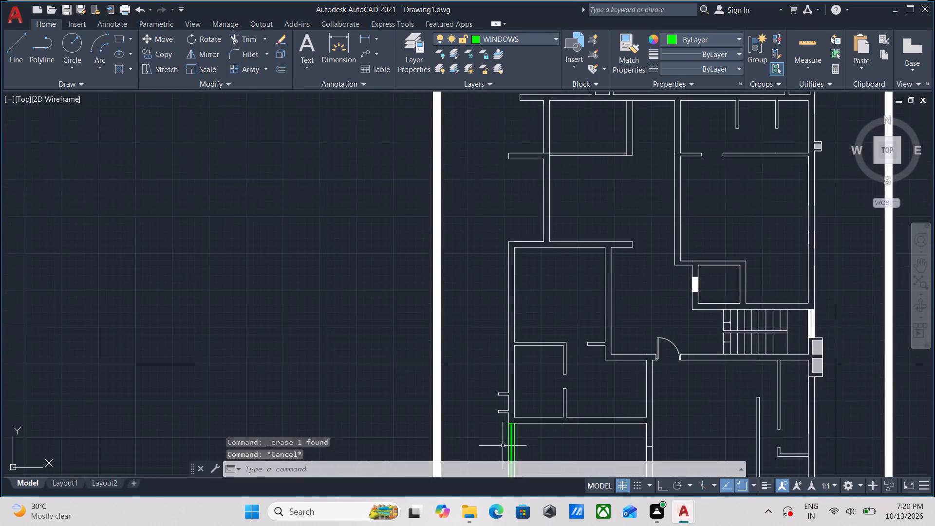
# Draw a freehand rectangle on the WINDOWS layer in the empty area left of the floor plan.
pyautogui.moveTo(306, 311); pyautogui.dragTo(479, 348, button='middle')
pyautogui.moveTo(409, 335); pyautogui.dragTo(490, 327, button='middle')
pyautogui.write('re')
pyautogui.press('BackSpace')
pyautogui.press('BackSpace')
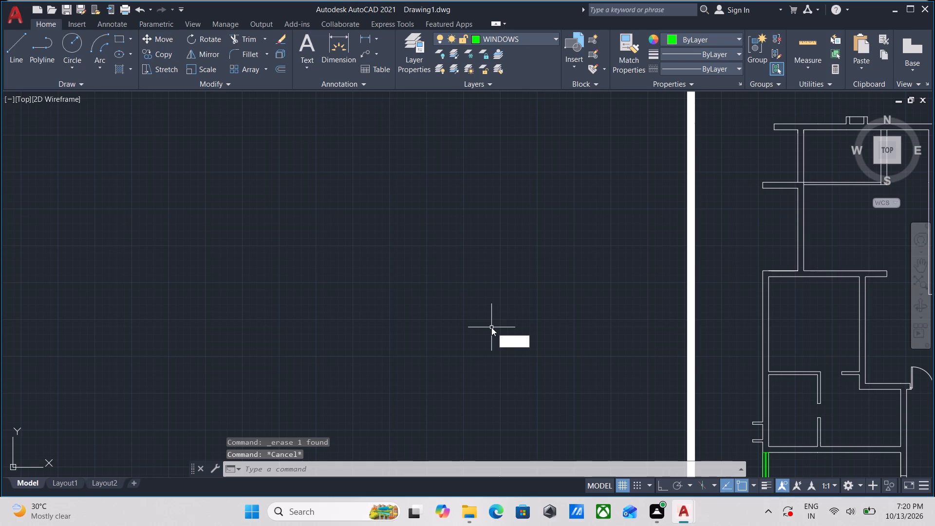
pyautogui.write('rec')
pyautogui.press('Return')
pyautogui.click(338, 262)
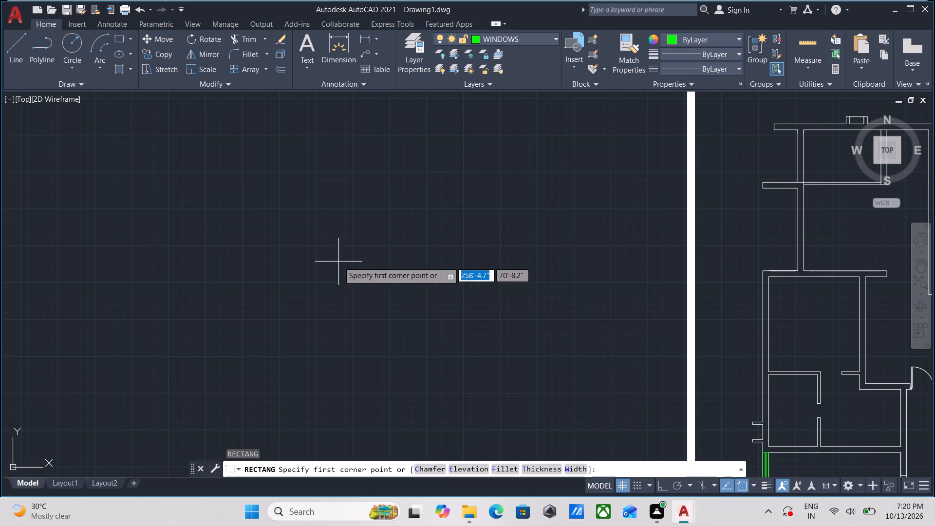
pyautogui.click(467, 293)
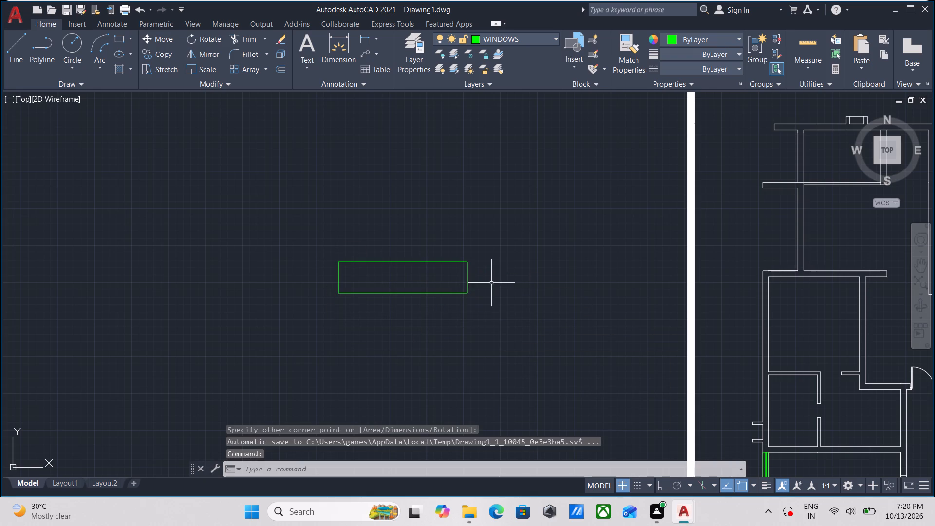
# Make DOORS the current layer.
pyautogui.click(548, 40)
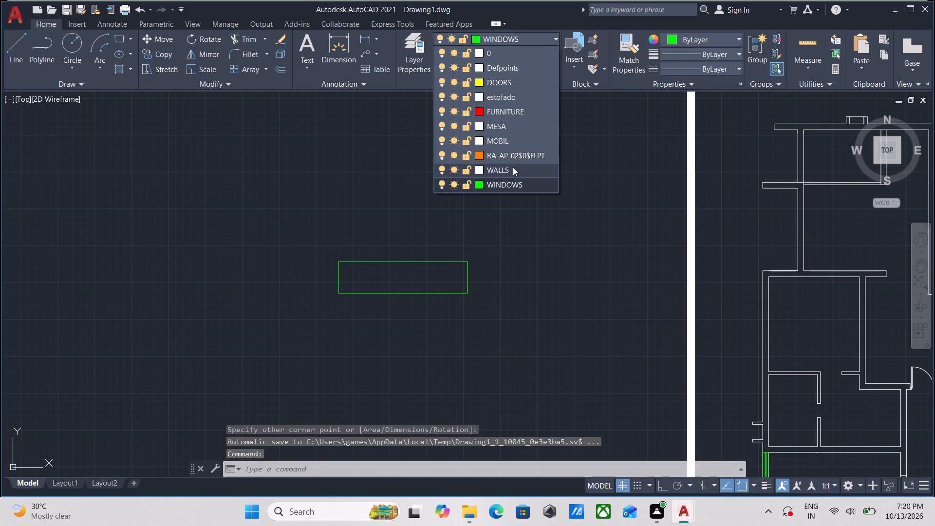
pyautogui.click(514, 83)
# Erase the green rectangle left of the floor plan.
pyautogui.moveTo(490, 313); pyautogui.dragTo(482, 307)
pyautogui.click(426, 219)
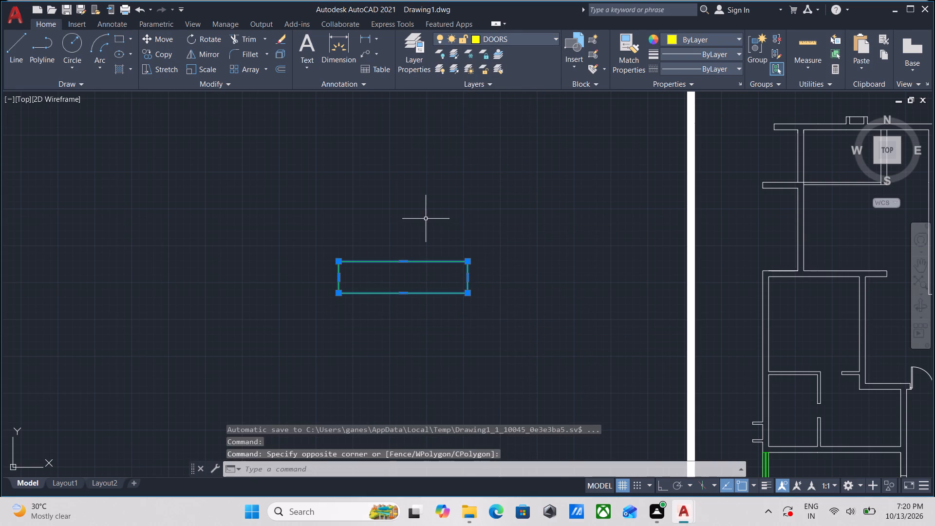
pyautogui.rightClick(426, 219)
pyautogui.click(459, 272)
# Draw a 6' by 9" rectangle on the DOORS layer in the empty area left of the floor plan.
pyautogui.moveTo(459, 268); pyautogui.dragTo(463, 325, button='middle')
pyautogui.scroll(-1, 463, 325)
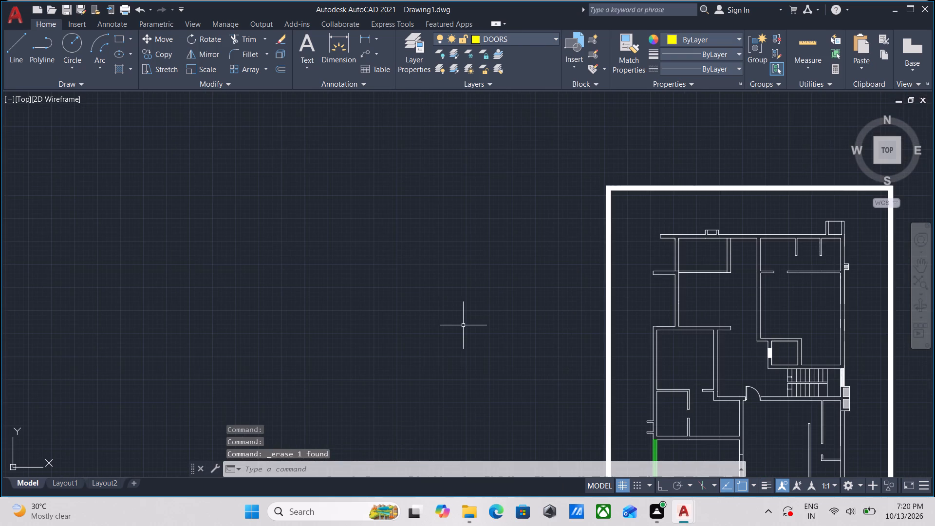
pyautogui.write('rec')
pyautogui.press('Return')
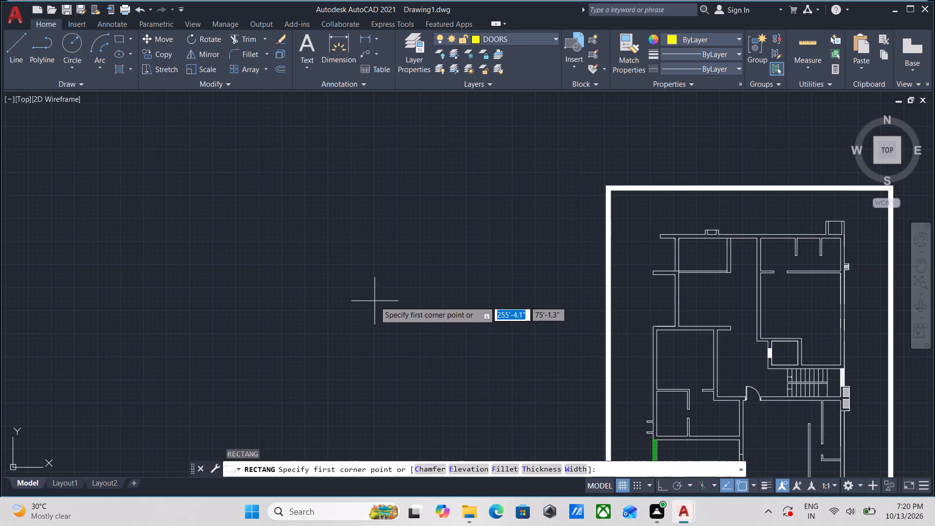
pyautogui.click(374, 301)
pyautogui.scroll(2, 489, 329)
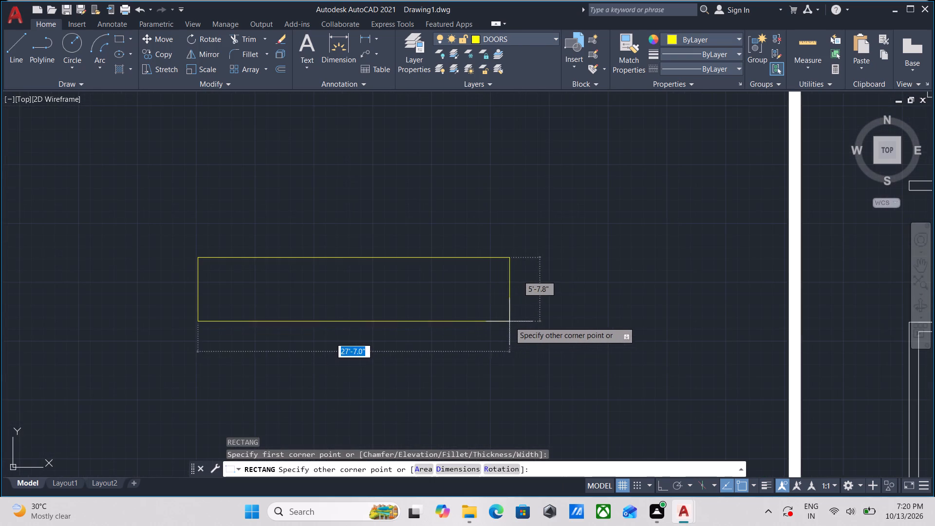
pyautogui.moveTo(497, 324); pyautogui.dragTo(657, 337, button='middle')
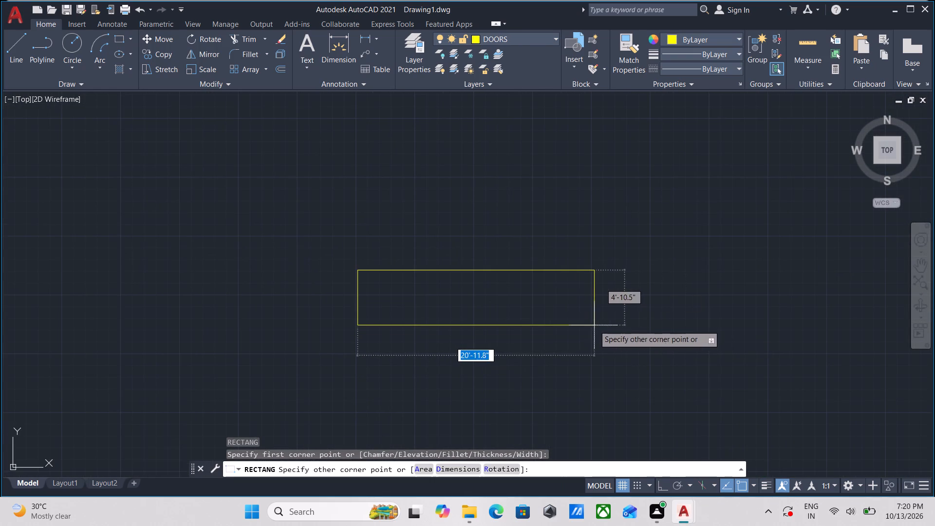
pyautogui.scroll(1, 566, 319)
pyautogui.moveTo(529, 304); pyautogui.dragTo(654, 306, button='middle')
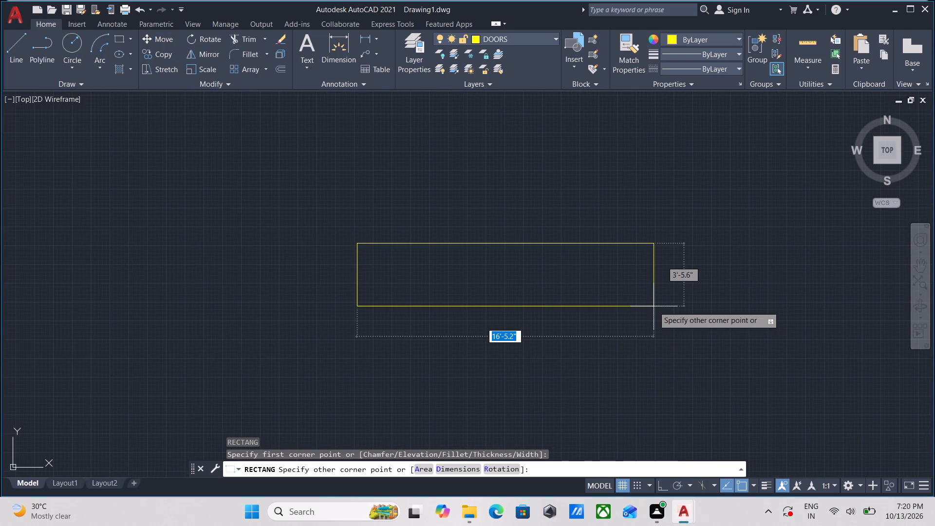
pyautogui.scroll(-2, 654, 306)
pyautogui.moveTo(654, 306); pyautogui.dragTo(505, 180, button='middle')
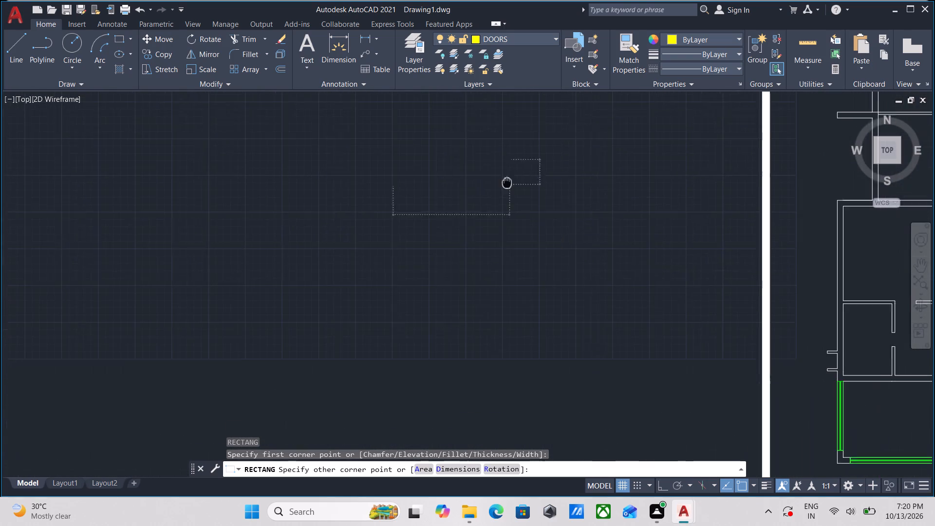
pyautogui.scroll(2, 492, 167)
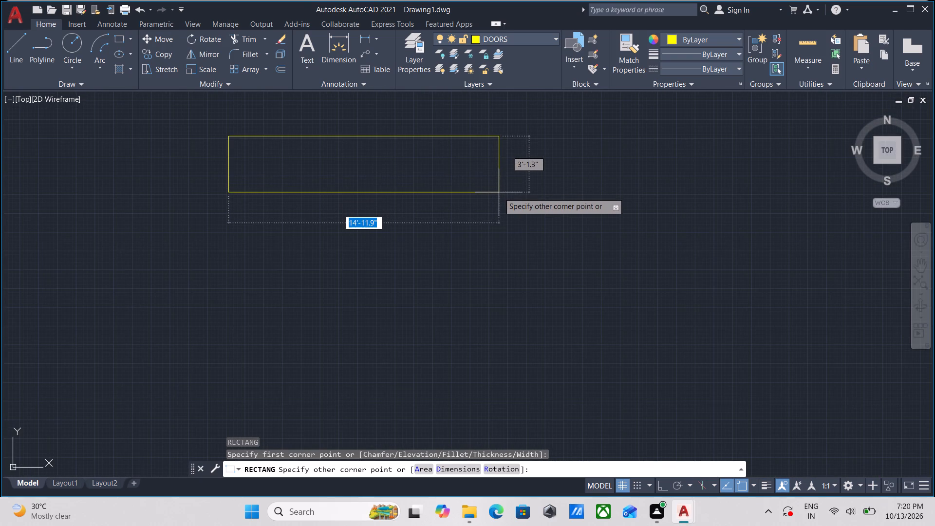
pyautogui.write("6'")
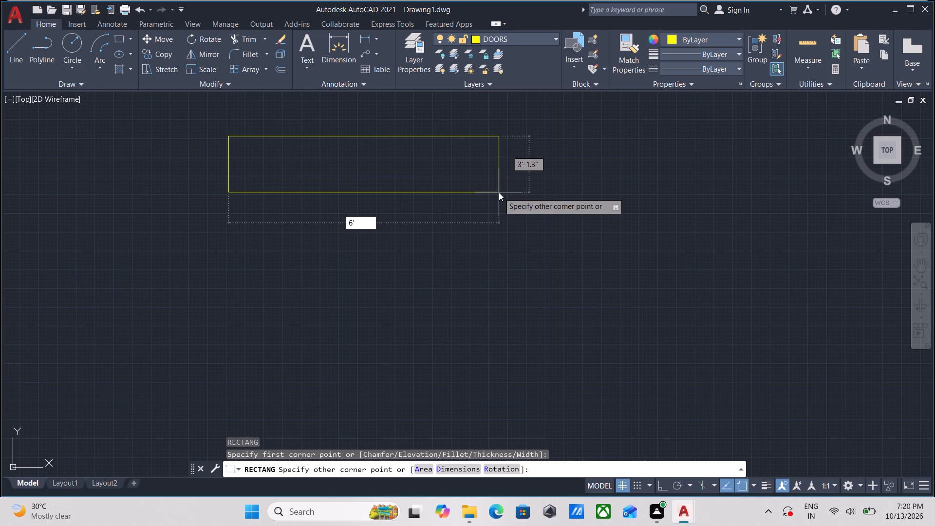
pyautogui.press('Tab')
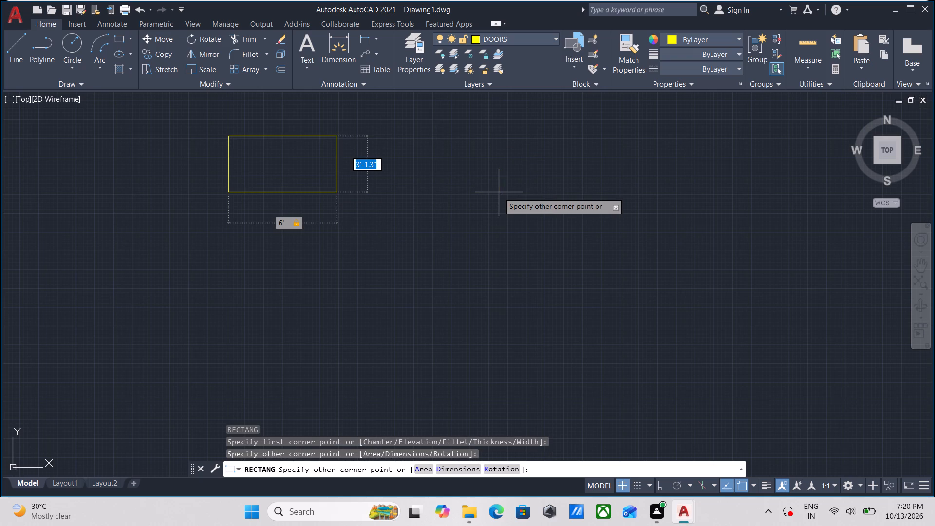
pyautogui.press('9')
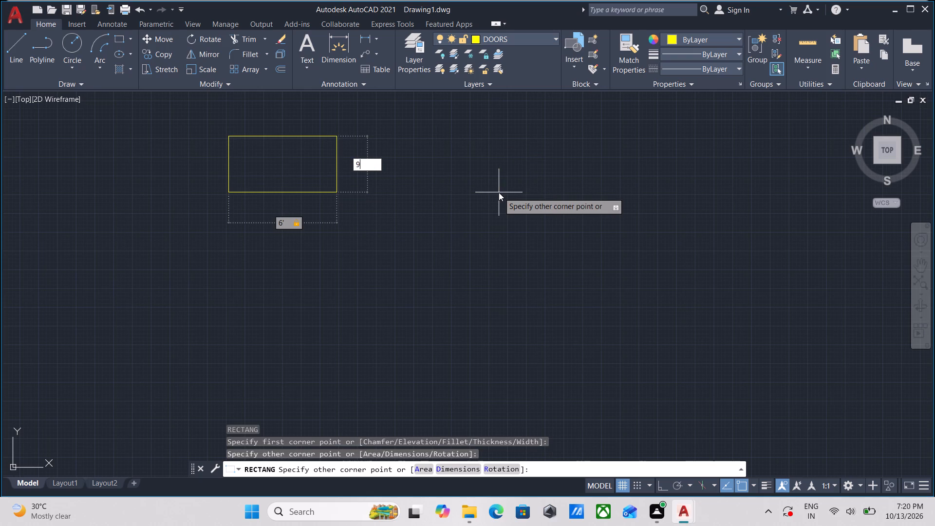
pyautogui.hotkey('shift', '"')
pyautogui.press('Return')
# Erase the 6' by 9" rectangle.
pyautogui.scroll(2, 267, 60)
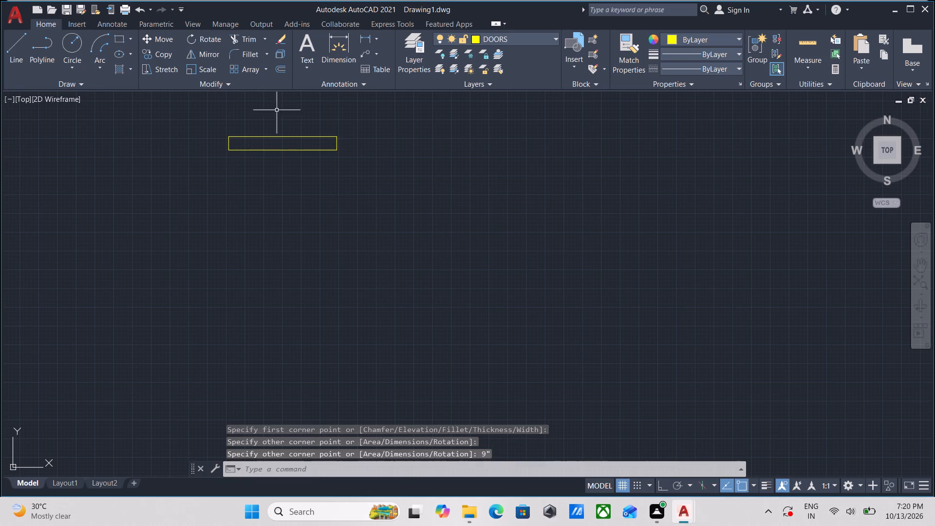
pyautogui.scroll(1, 289, 139)
pyautogui.moveTo(323, 156); pyautogui.dragTo(446, 264, button='middle')
pyautogui.click(496, 255)
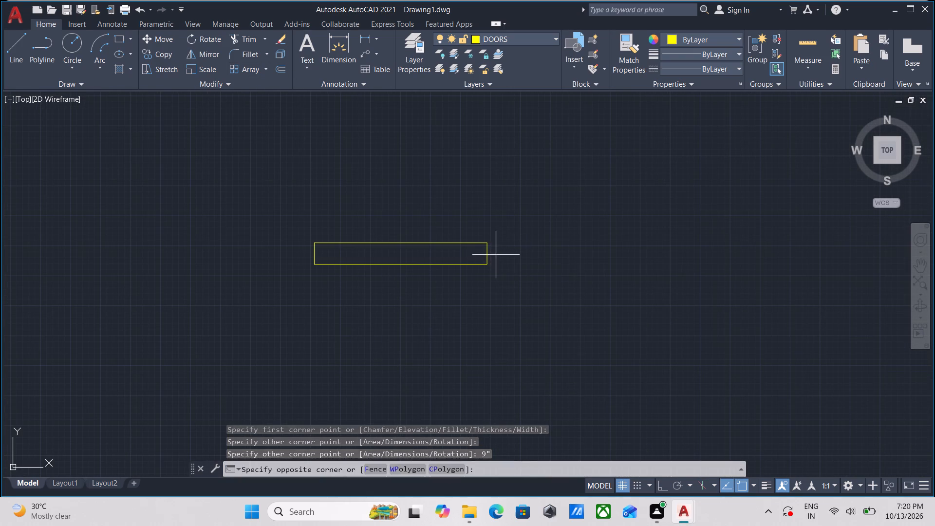
pyautogui.click(480, 251)
pyautogui.scroll(2, 494, 258)
pyautogui.rightClick(494, 258)
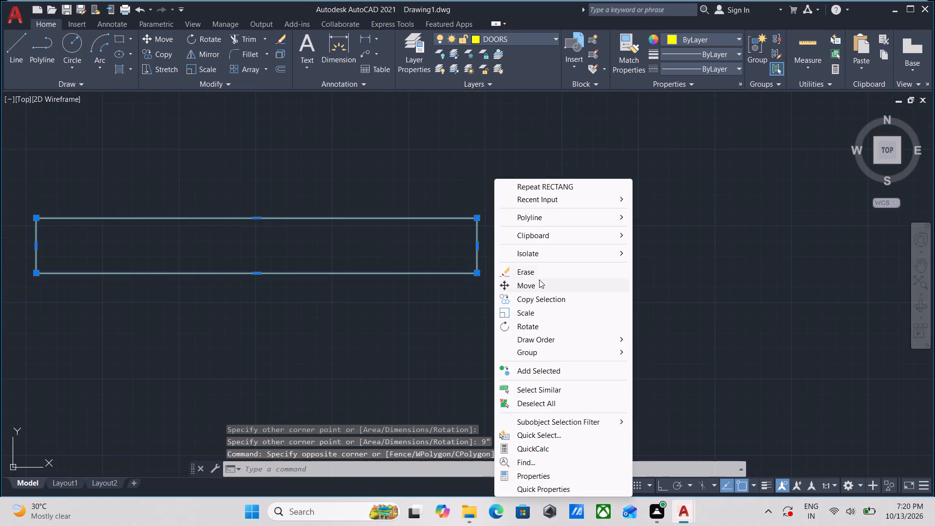
pyautogui.click(549, 267)
# Draw a 7' by 10" rectangle on the DOORS layer in the empty area beside the floor plan.
pyautogui.scroll(-2, 549, 267)
pyautogui.moveTo(549, 267); pyautogui.dragTo(541, 270, button='middle')
pyautogui.write('rec')
pyautogui.press('Return')
pyautogui.click(503, 234)
pyautogui.scroll(-1, 622, 317)
pyautogui.moveTo(622, 317); pyautogui.dragTo(514, 274, button='middle')
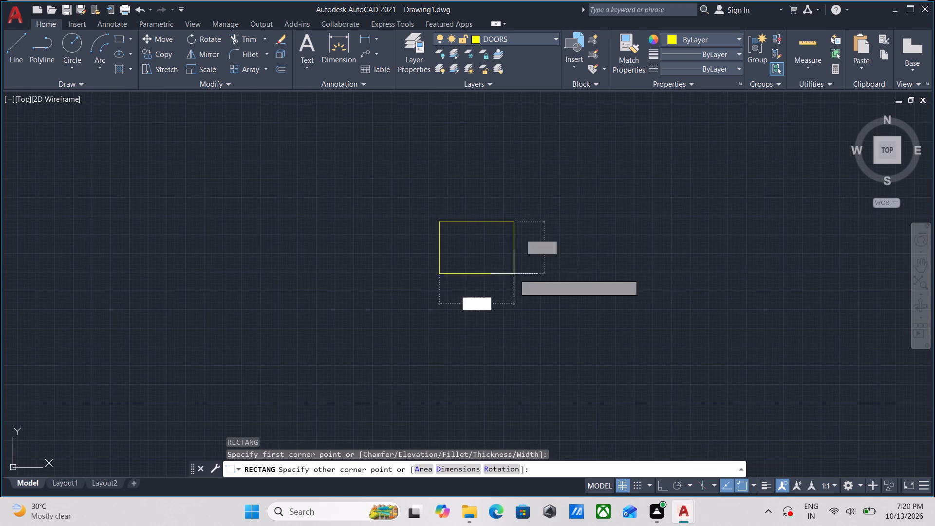
pyautogui.scroll(1, 624, 248)
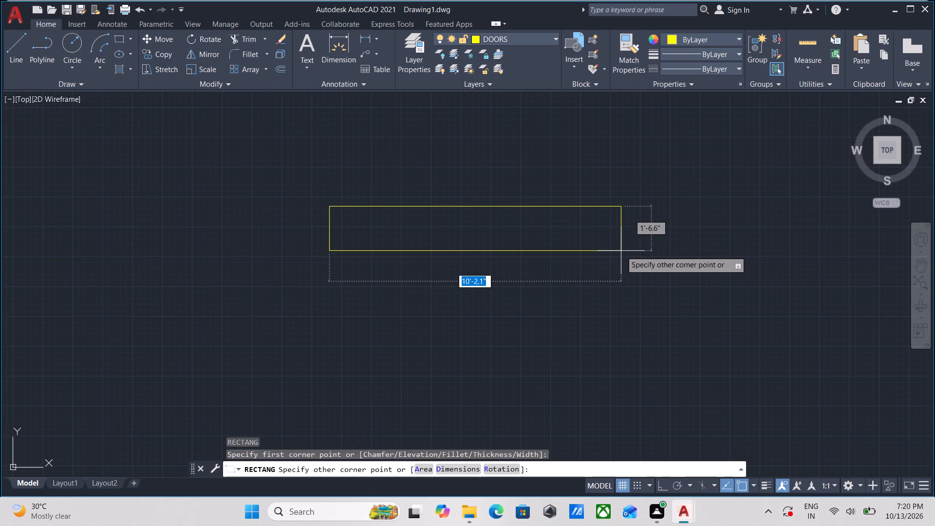
pyautogui.moveTo(614, 251); pyautogui.dragTo(608, 290, button='middle')
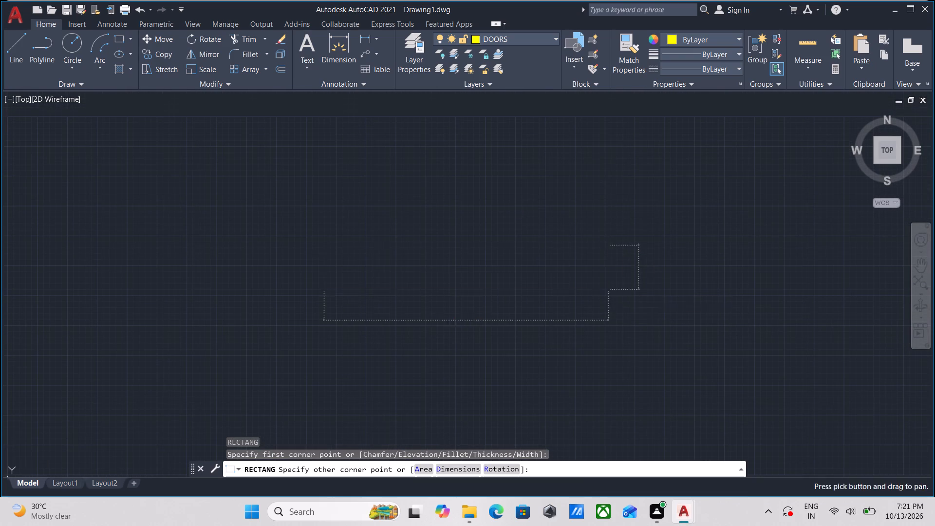
pyautogui.middleClick(593, 291)
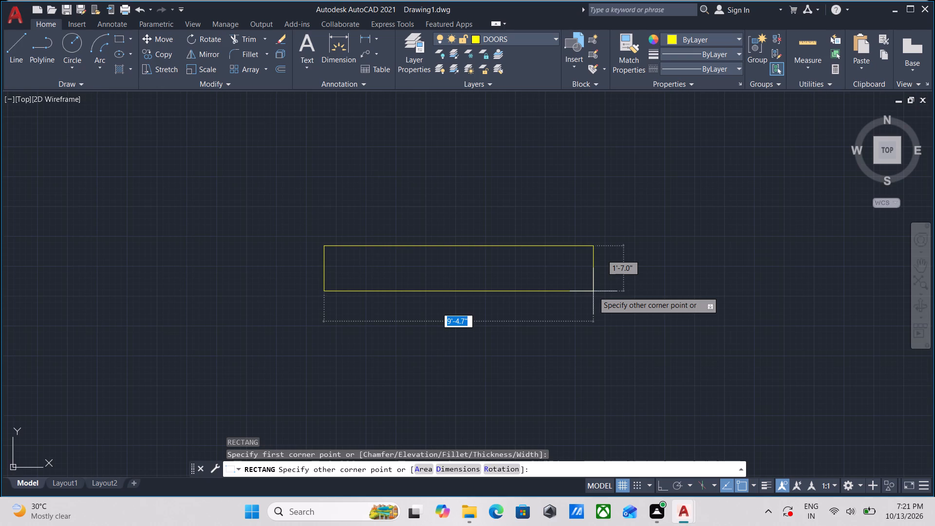
pyautogui.write("7'")
pyautogui.press('Tab')
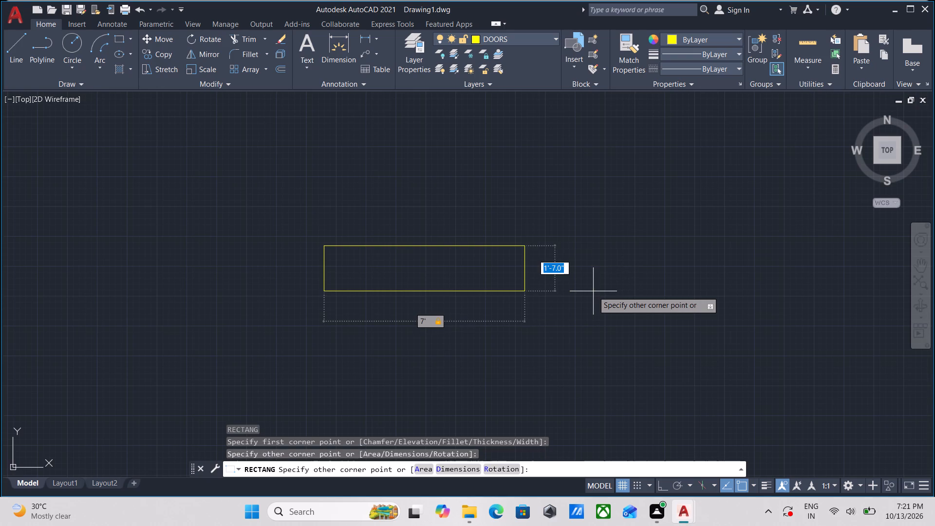
pyautogui.write('10')
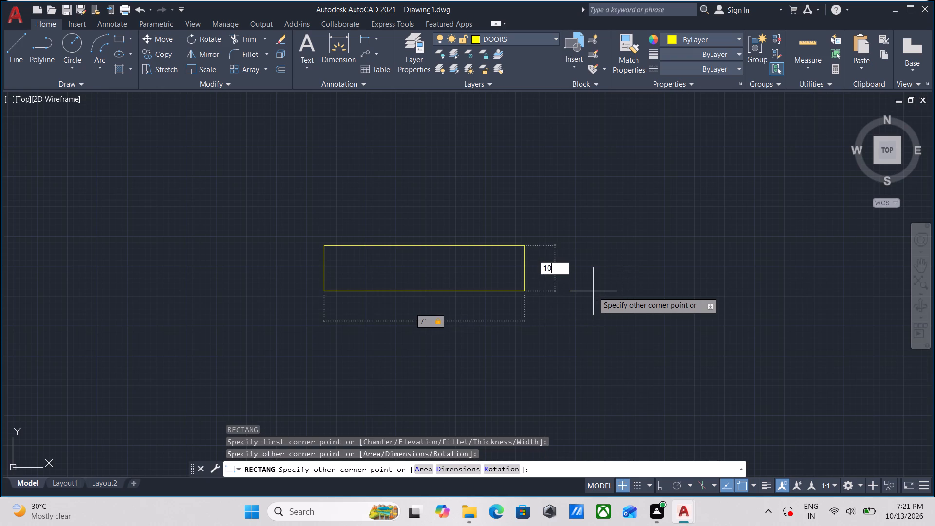
pyautogui.hotkey('shift', '"')
pyautogui.press('Return')
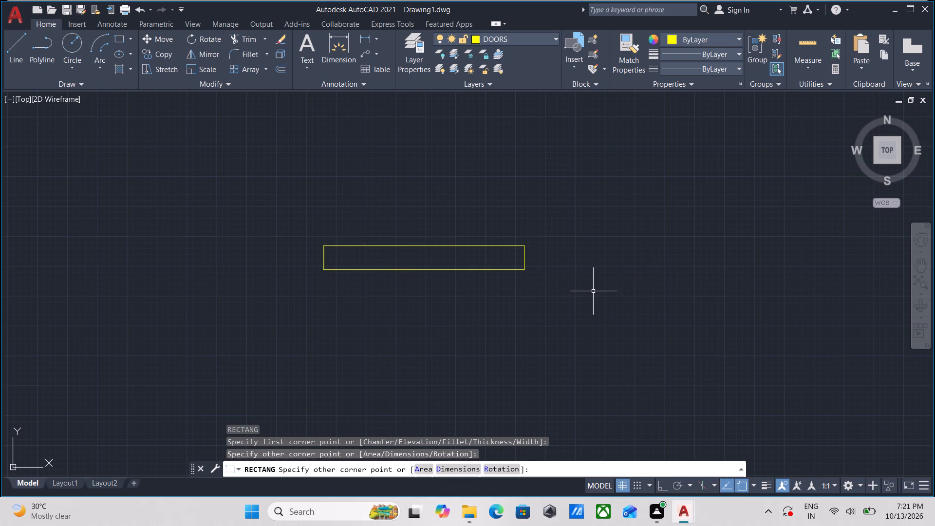
# Review the floor plan and the position and scale of the 7' by 10" door rectangle beside it.
pyautogui.scroll(-4, 579, 291)
pyautogui.scroll(2, 592, 296)
pyautogui.scroll(-3, 592, 296)
pyautogui.moveTo(598, 296); pyautogui.dragTo(673, 257, button='middle')
pyautogui.scroll(3, 299, 309)
pyautogui.scroll(-2, 720, 288)
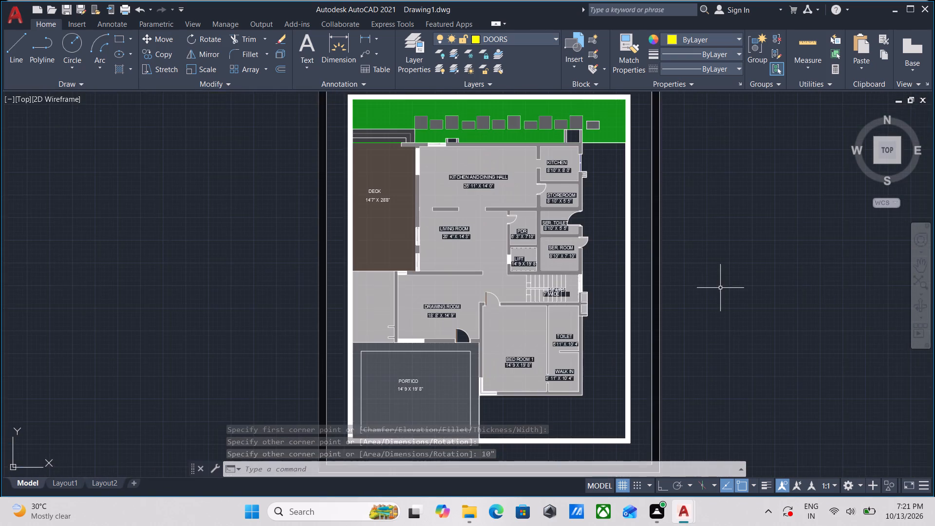
pyautogui.moveTo(720, 288); pyautogui.dragTo(665, 314, button='middle')
pyautogui.moveTo(770, 305); pyautogui.dragTo(498, 325, button='middle')
pyautogui.moveTo(740, 290); pyautogui.dragTo(736, 292, button='middle')
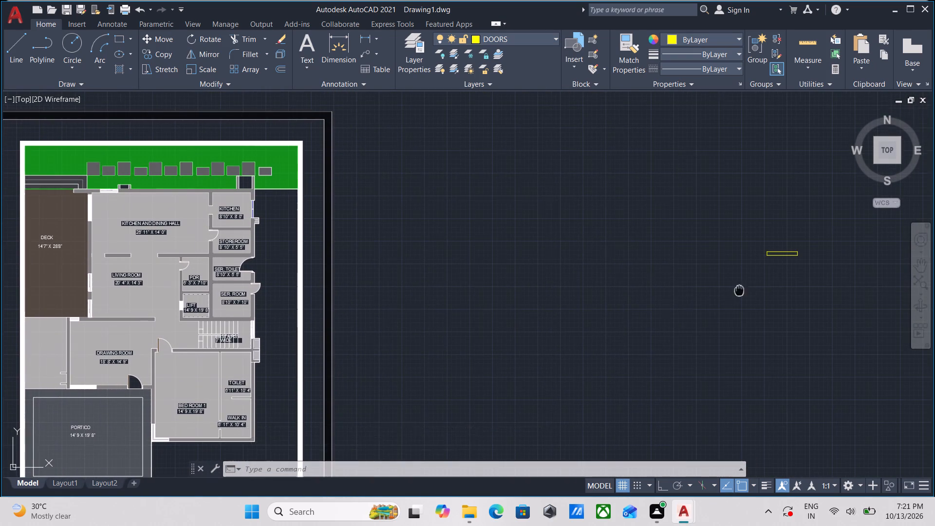
pyautogui.moveTo(736, 292); pyautogui.dragTo(597, 316, button='middle')
pyautogui.scroll(3, 677, 303)
pyautogui.scroll(-1, 678, 301)
pyautogui.moveTo(676, 301); pyautogui.dragTo(632, 318, button='middle')
# Draw a horizontal line about 3'-6" long from the midpoint of the rectangle's left edge to the rectangle's centre.
pyautogui.scroll(2, 518, 252)
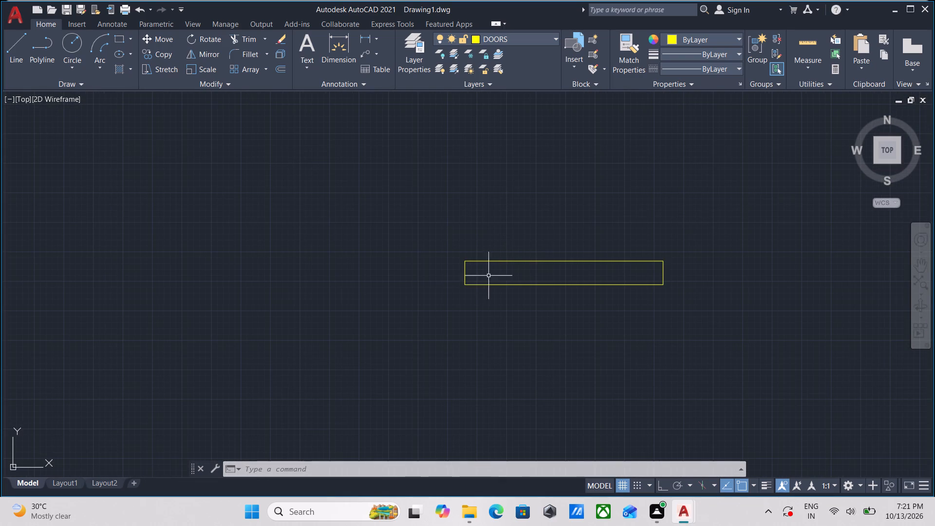
pyautogui.scroll(2, 476, 282)
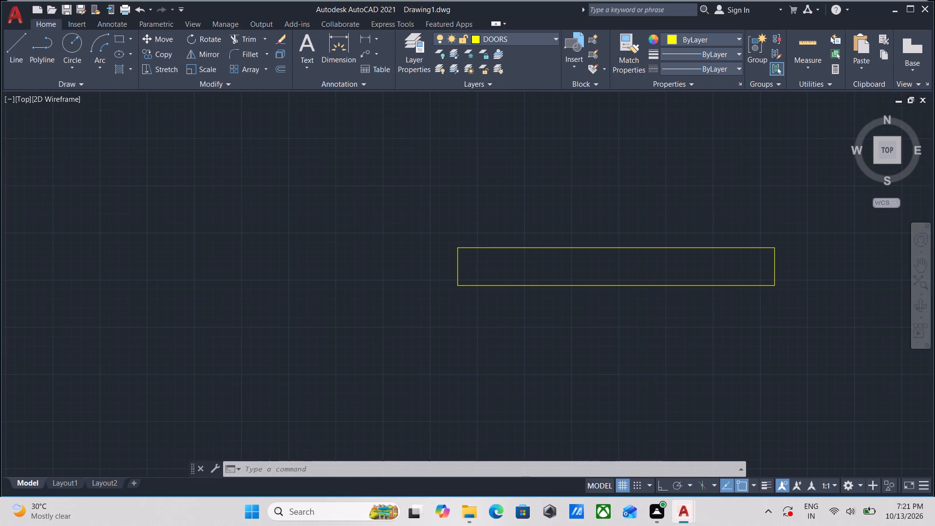
pyautogui.press('l')
pyautogui.press('Return')
pyautogui.scroll(2, 461, 267)
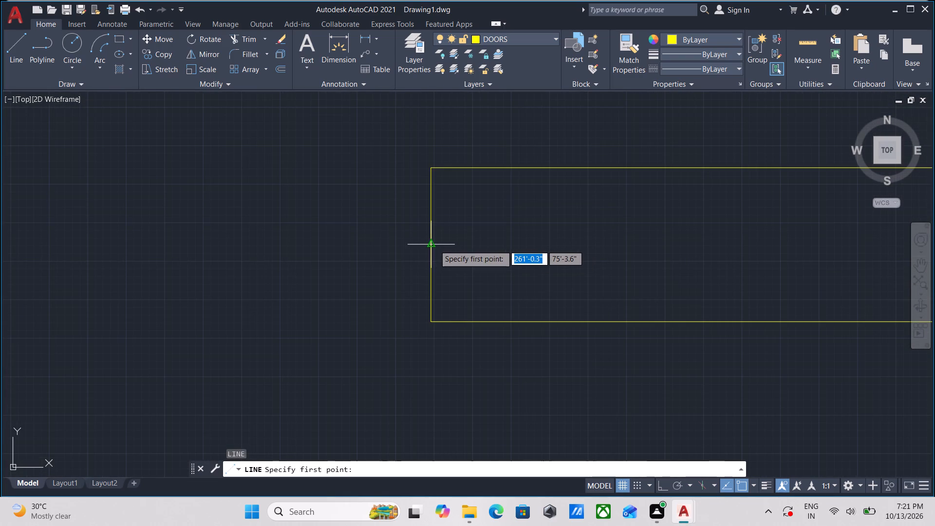
pyautogui.click(434, 245)
pyautogui.moveTo(754, 247); pyautogui.dragTo(591, 250, button='middle')
pyautogui.scroll(-2, 730, 246)
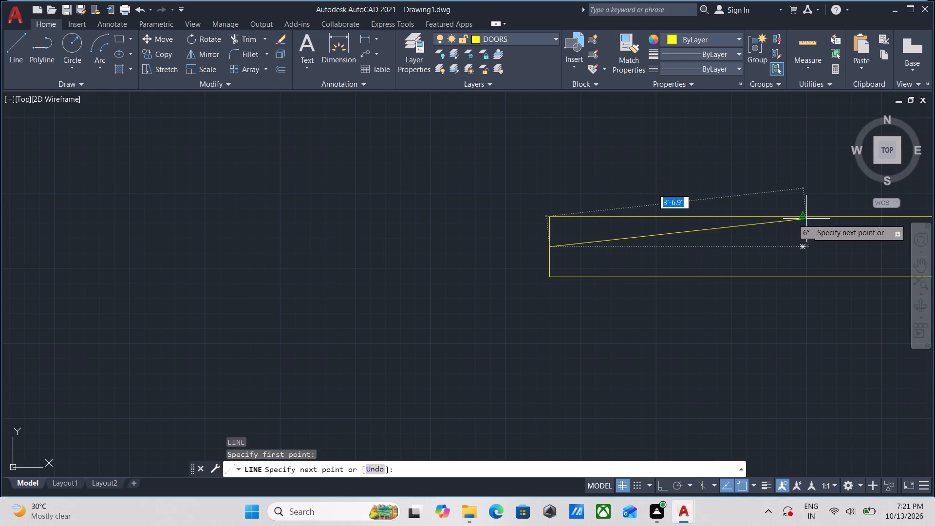
pyautogui.click(802, 247)
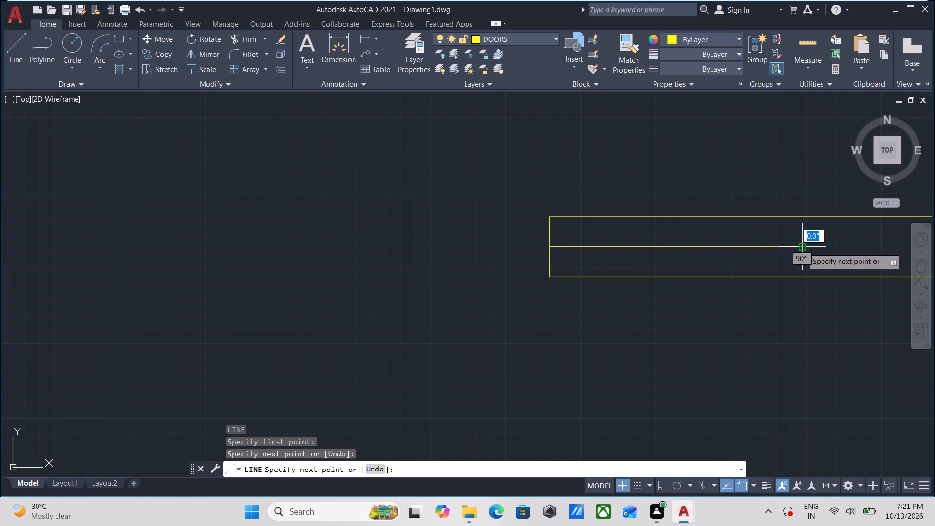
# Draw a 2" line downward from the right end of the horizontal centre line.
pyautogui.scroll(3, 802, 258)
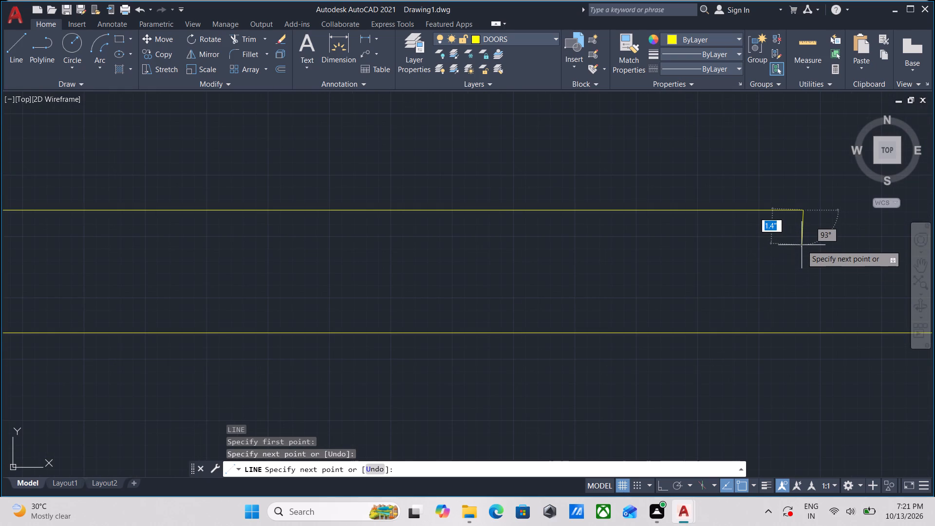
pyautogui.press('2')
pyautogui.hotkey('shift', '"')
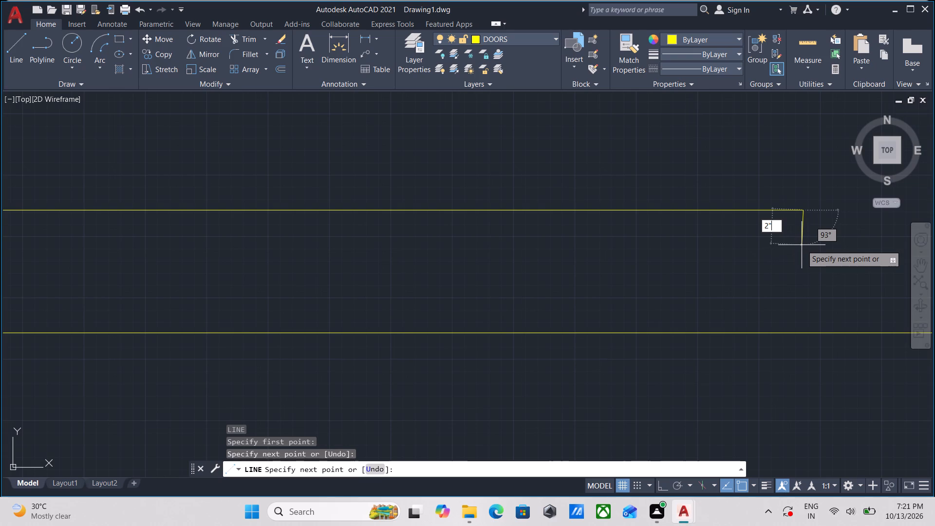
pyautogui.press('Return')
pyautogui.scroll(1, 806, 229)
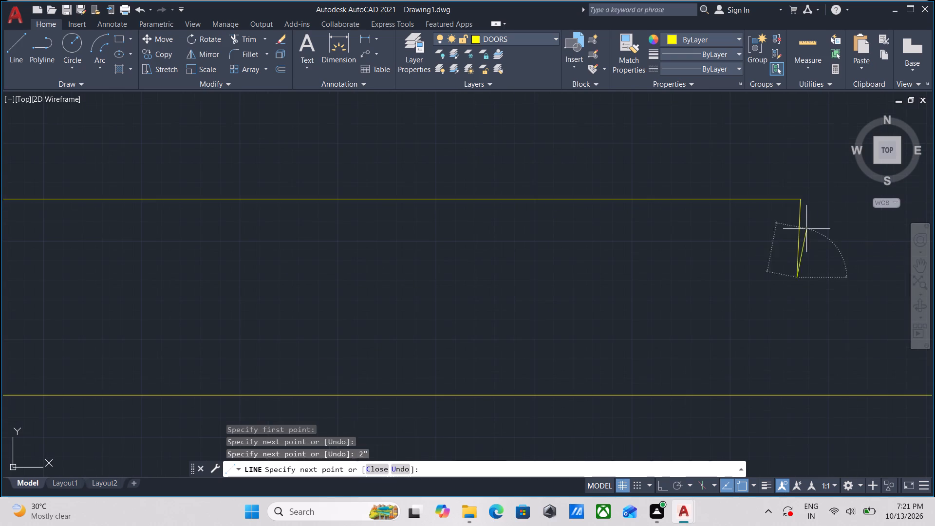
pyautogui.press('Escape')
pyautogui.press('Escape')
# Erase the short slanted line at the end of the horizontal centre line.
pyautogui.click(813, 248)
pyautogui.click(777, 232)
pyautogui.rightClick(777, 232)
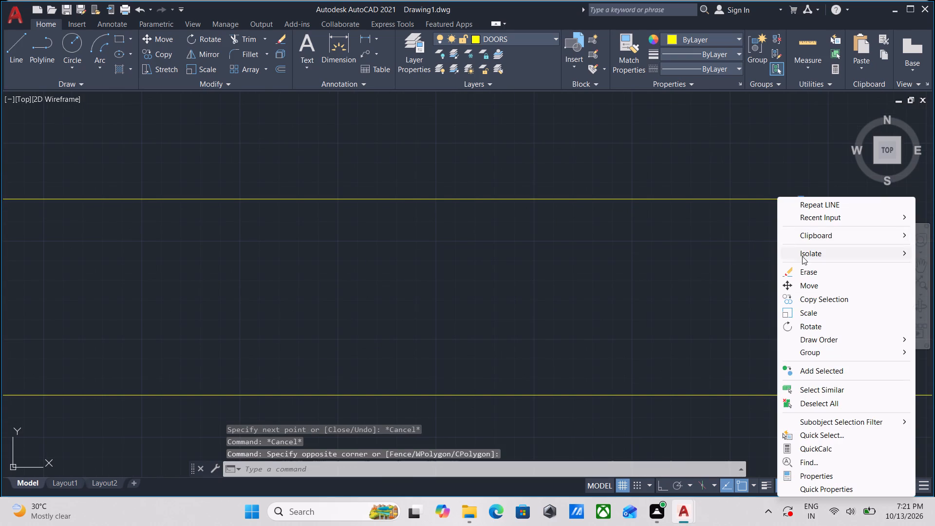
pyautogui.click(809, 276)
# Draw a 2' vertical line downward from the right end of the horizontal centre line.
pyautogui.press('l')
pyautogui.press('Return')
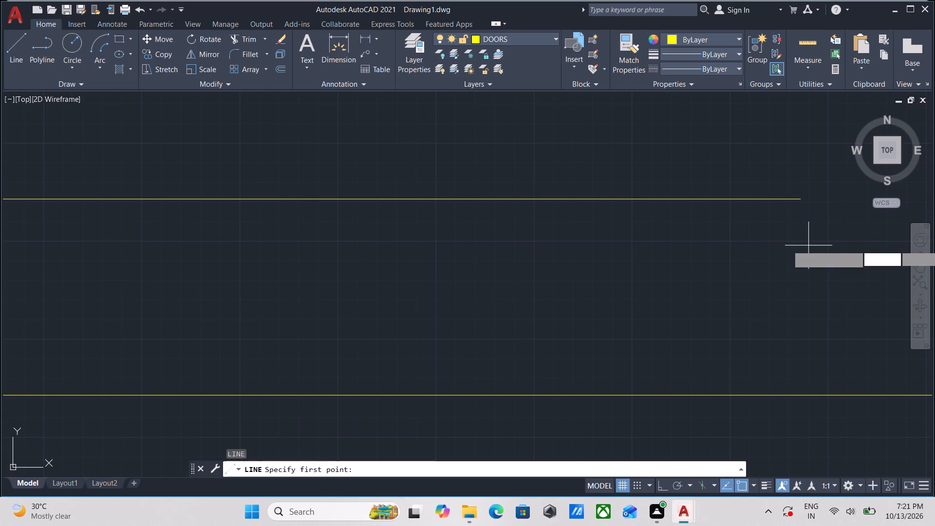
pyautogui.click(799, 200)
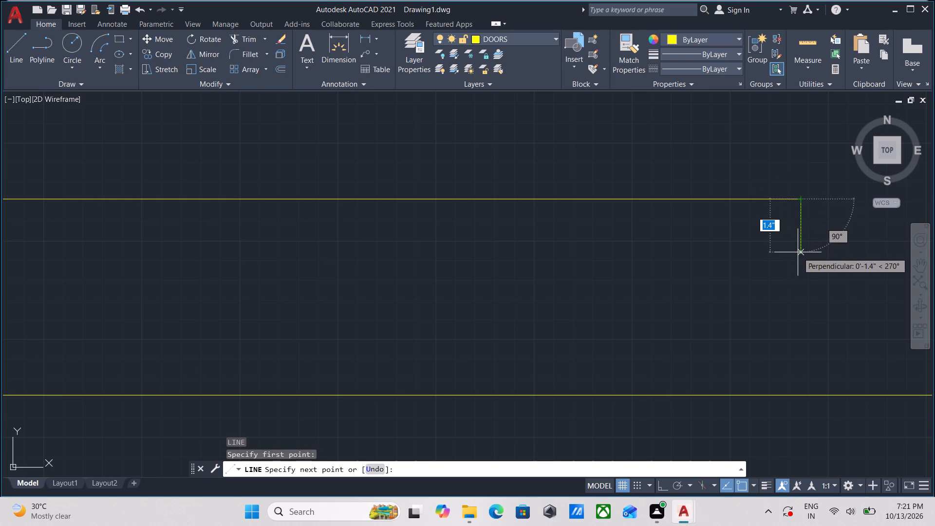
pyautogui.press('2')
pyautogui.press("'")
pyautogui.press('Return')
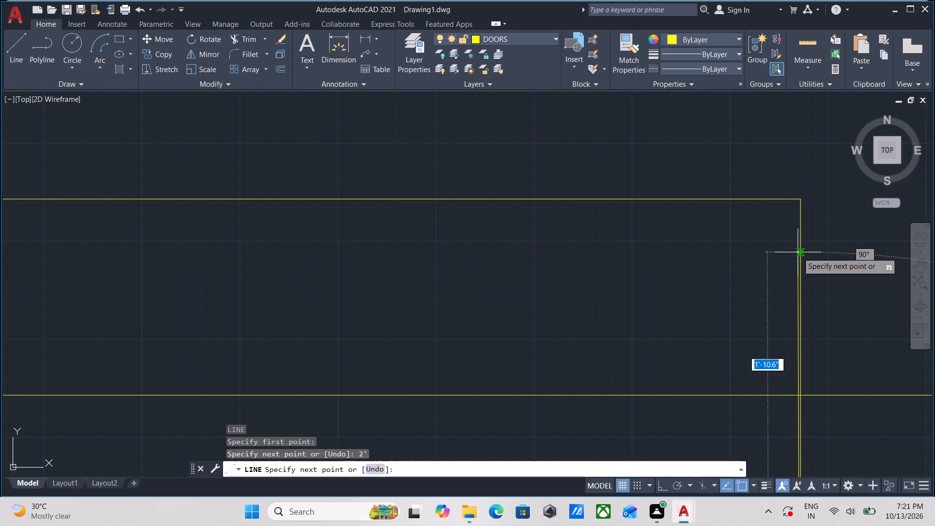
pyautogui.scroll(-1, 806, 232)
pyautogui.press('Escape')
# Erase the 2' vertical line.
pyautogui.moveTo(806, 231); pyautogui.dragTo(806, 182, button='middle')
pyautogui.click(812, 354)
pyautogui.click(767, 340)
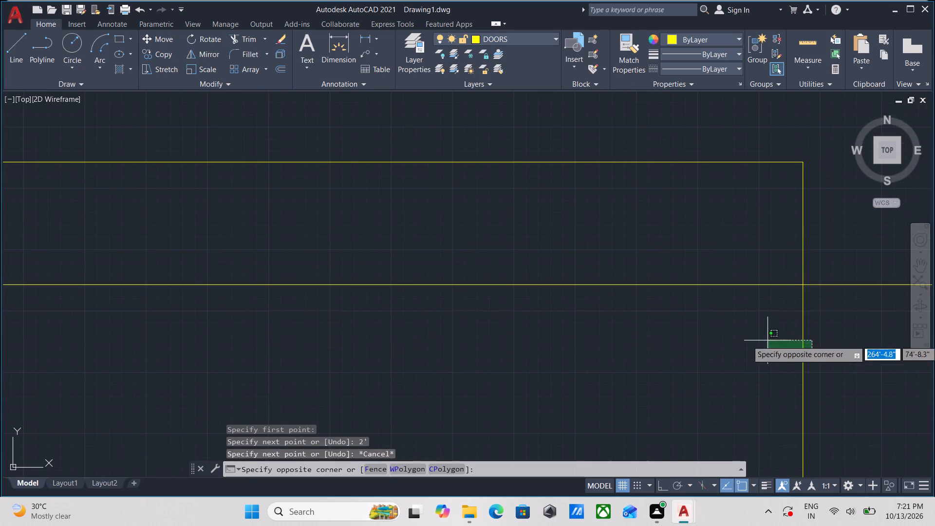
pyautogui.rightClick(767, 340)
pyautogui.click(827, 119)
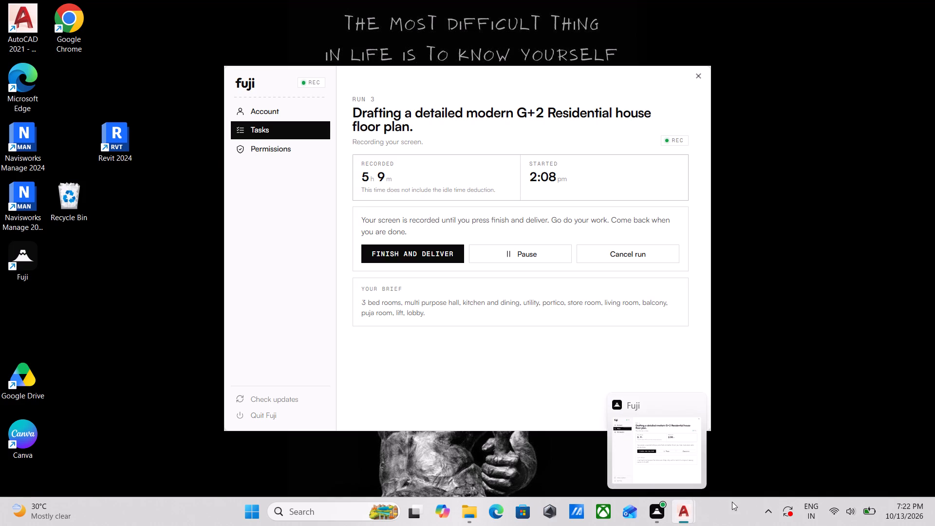
# Draw a 2" line down from the centre line's right end and a horizontal line back to the rectangle's left edge, closing the door leaf.
pyautogui.scroll(-2, 725, 349)
pyautogui.moveTo(719, 348); pyautogui.dragTo(655, 394, button='middle')
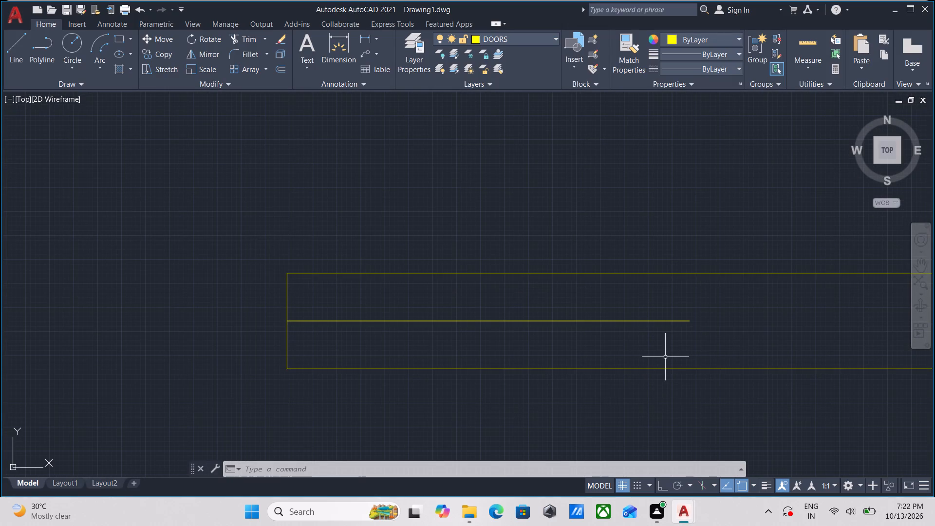
pyautogui.press('l')
pyautogui.press('Return')
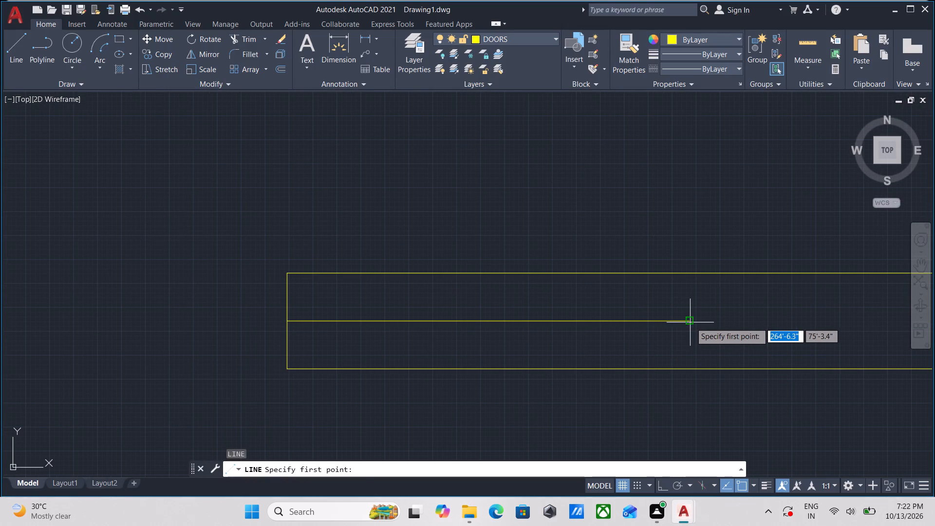
pyautogui.click(692, 322)
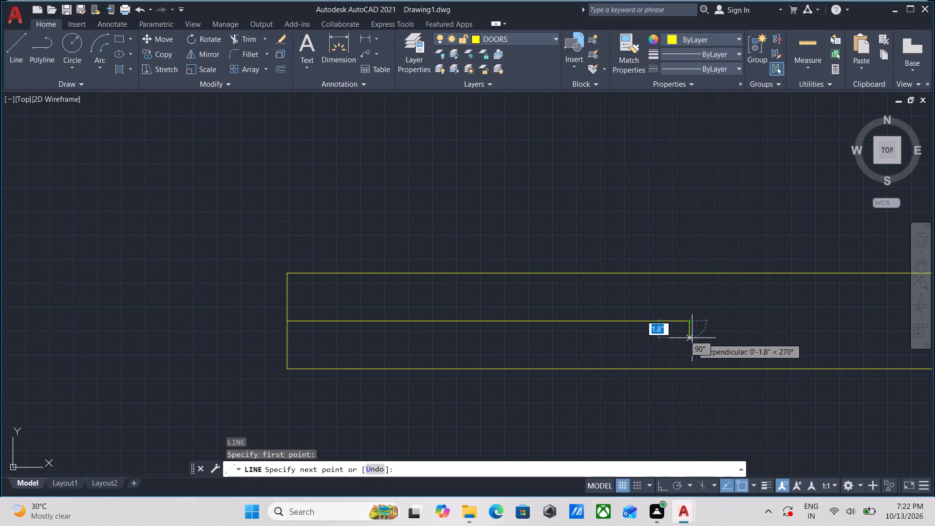
pyautogui.press('2')
pyautogui.hotkey('shift', '"')
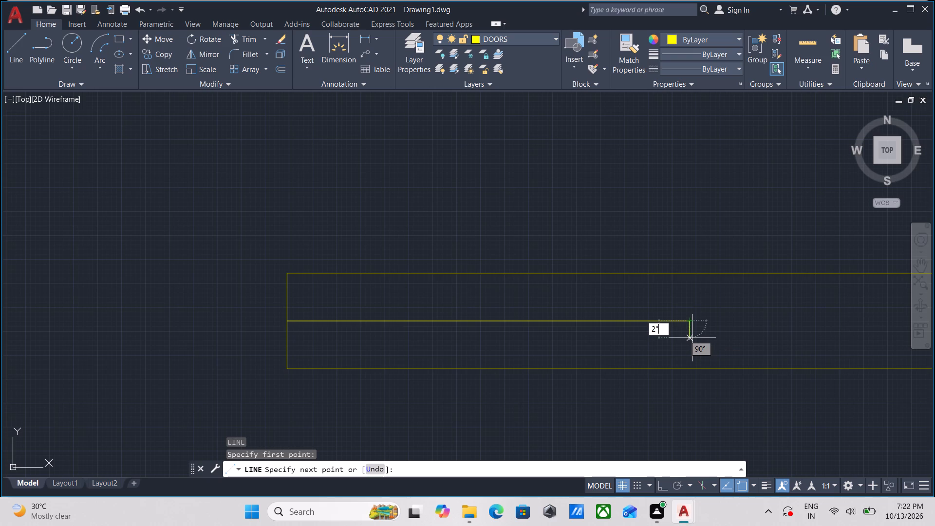
pyautogui.press('Return')
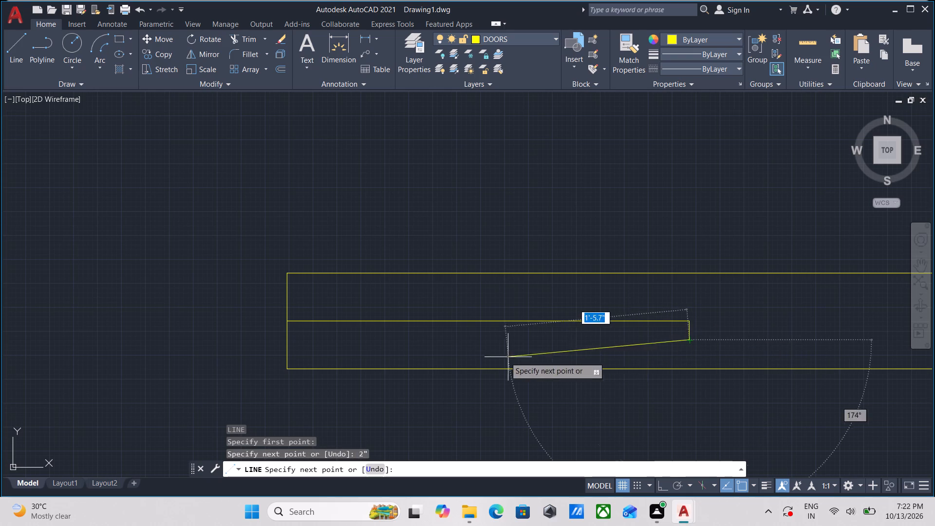
pyautogui.moveTo(394, 334); pyautogui.dragTo(478, 336, button='middle')
pyautogui.scroll(-1, 394, 334)
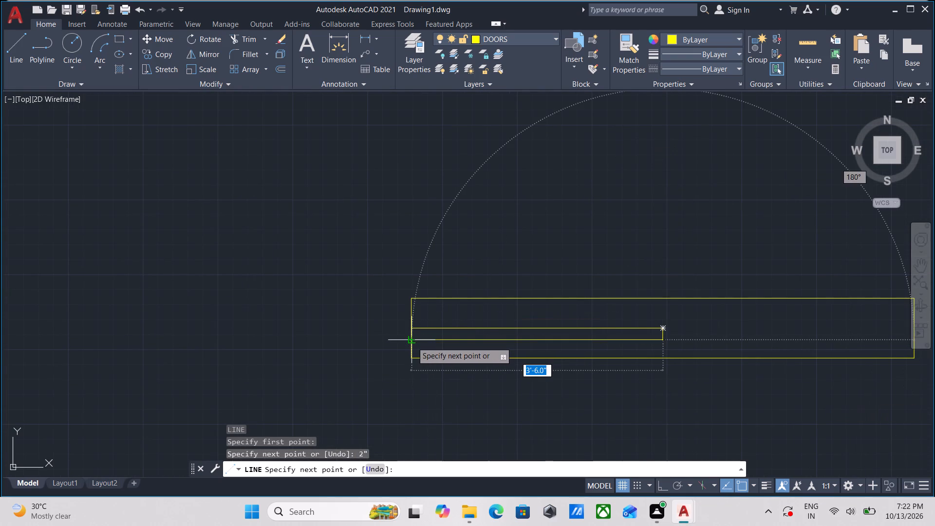
pyautogui.click(412, 342)
pyautogui.press('Escape')
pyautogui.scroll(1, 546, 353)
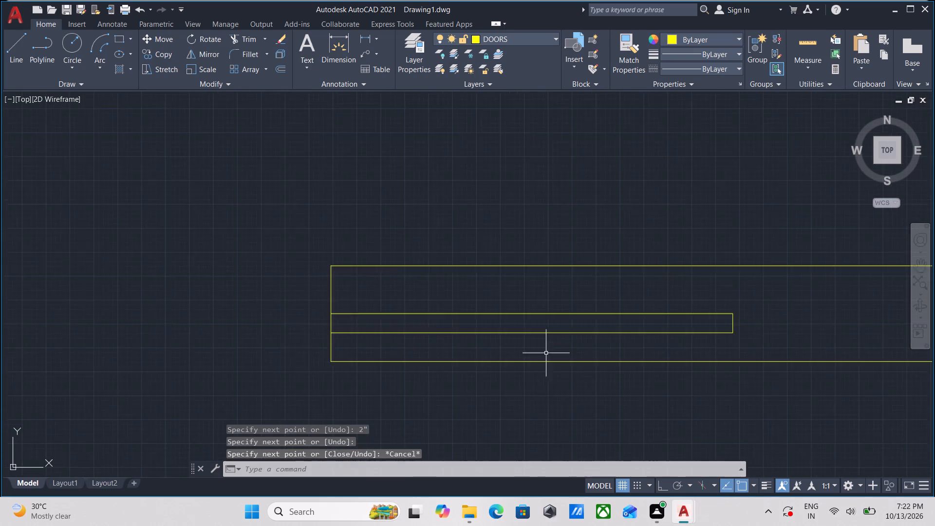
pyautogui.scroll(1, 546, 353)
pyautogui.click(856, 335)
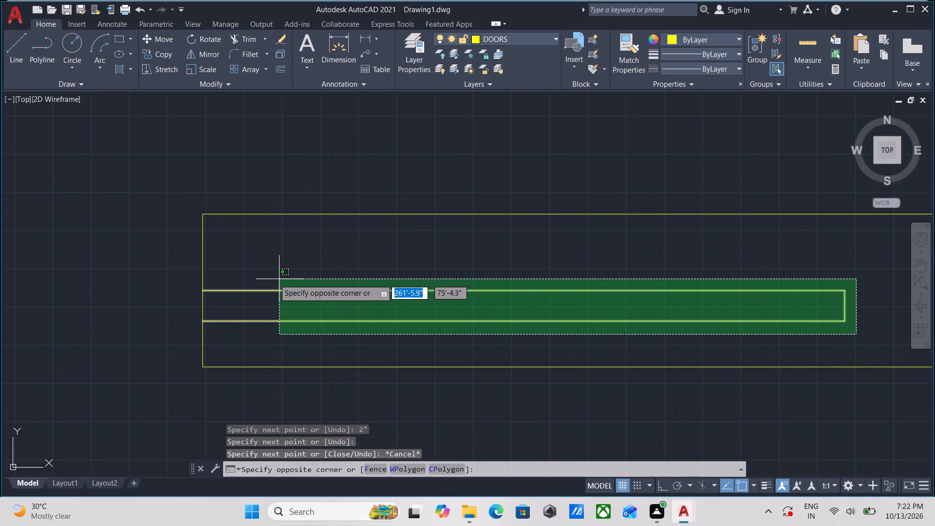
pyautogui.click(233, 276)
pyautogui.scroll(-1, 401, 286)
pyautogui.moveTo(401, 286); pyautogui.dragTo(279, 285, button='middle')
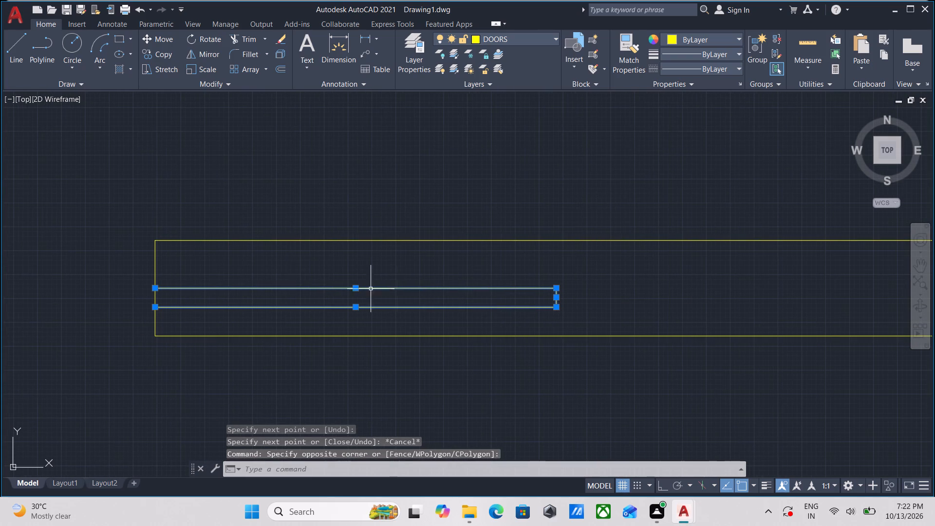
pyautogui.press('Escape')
# Erase the door leaf's short end line and its lower horizontal line, keeping the centre line.
pyautogui.moveTo(570, 323); pyautogui.dragTo(559, 317)
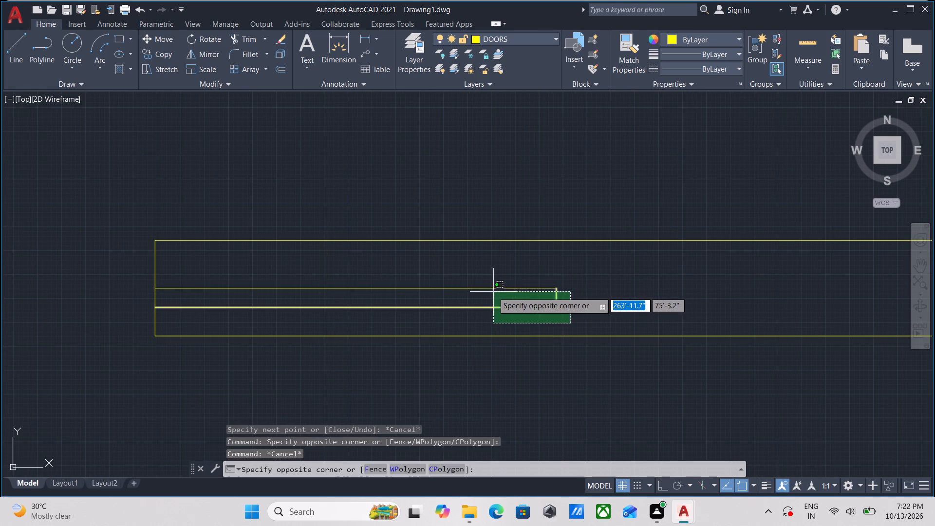
pyautogui.click(490, 301)
pyautogui.rightClick(490, 301)
pyautogui.click(537, 98)
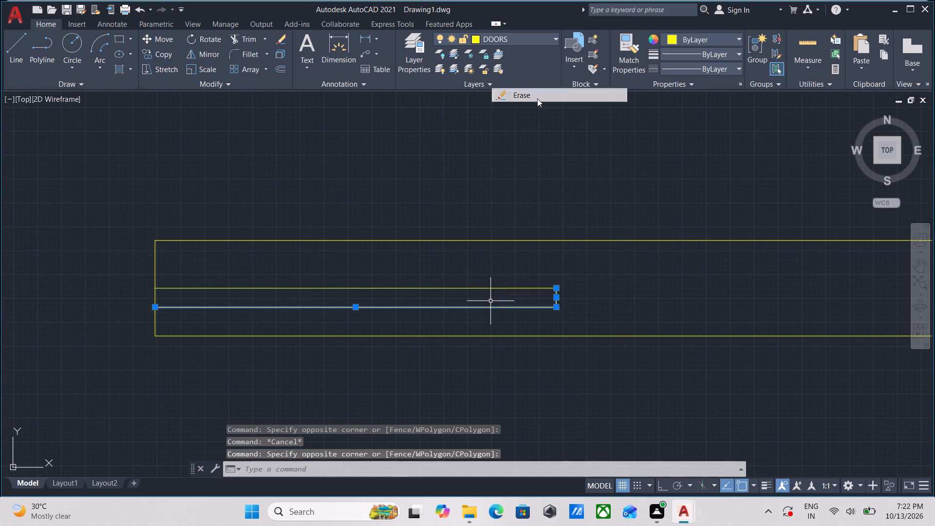
# Offset the rectangle's horizontal centre line 1" downward.
pyautogui.click(479, 300)
pyautogui.click(471, 274)
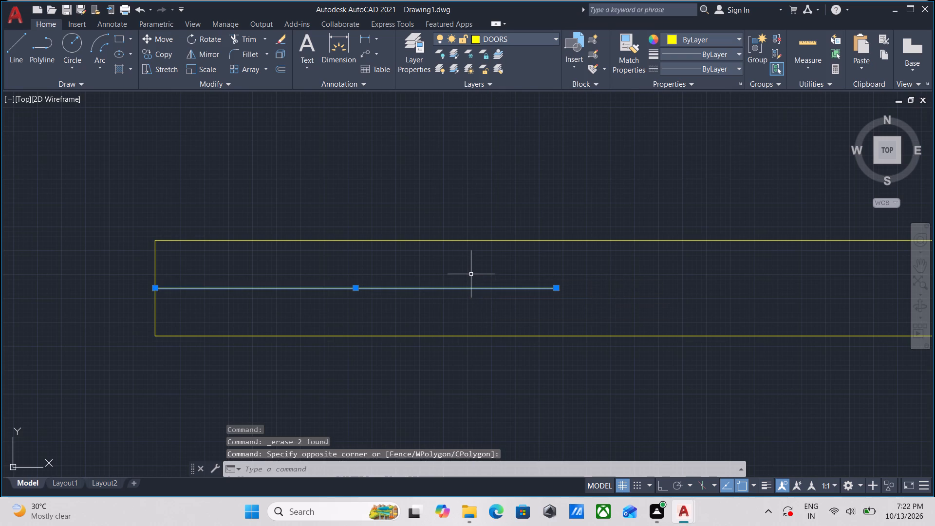
pyautogui.press('o')
pyautogui.press('Return')
pyautogui.click(453, 286)
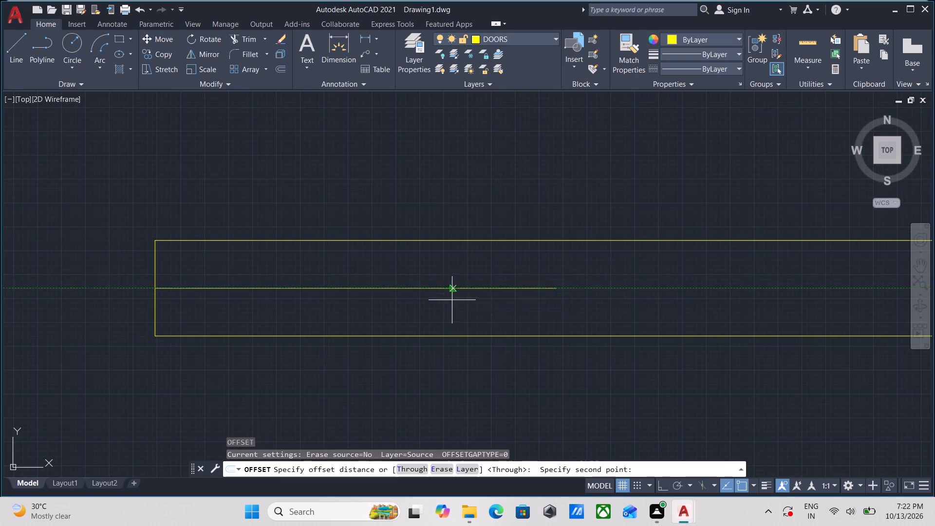
pyautogui.click(452, 301)
pyautogui.press('1')
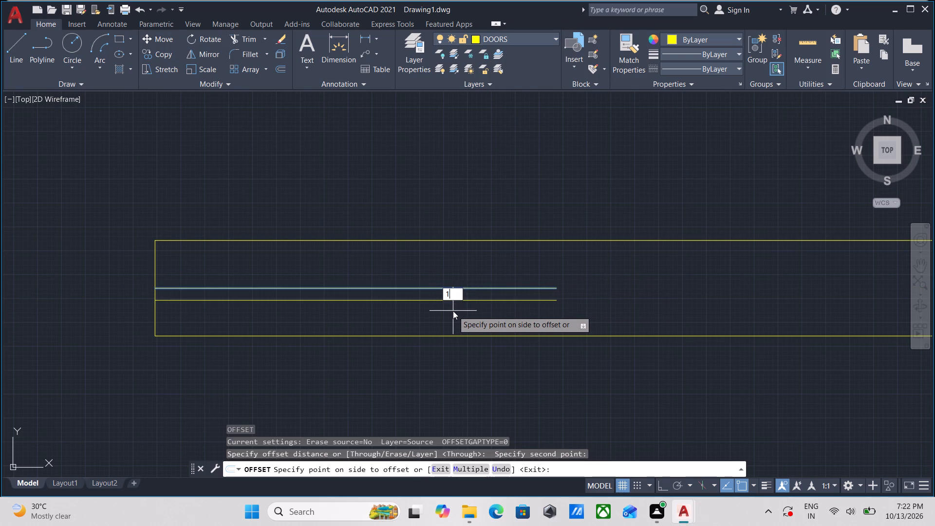
pyautogui.hotkey('shift', '"')
pyautogui.press('Return')
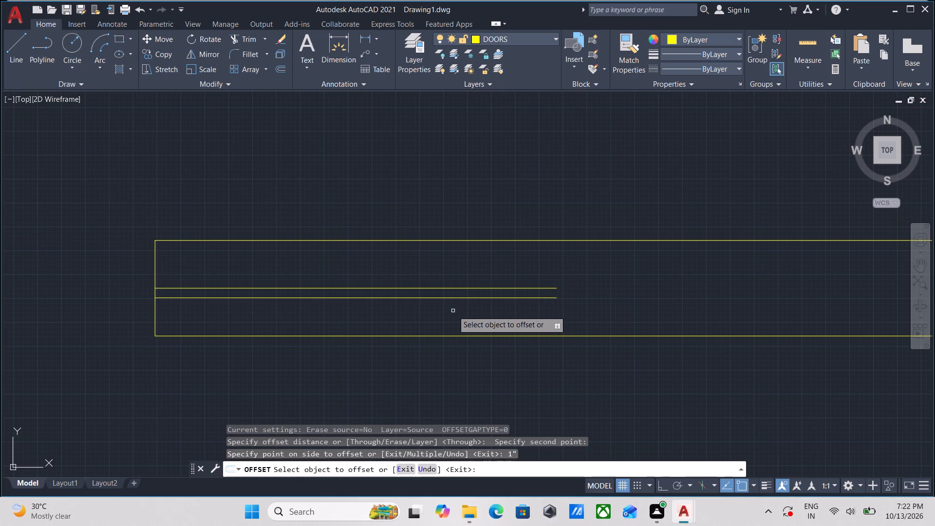
pyautogui.press('Escape')
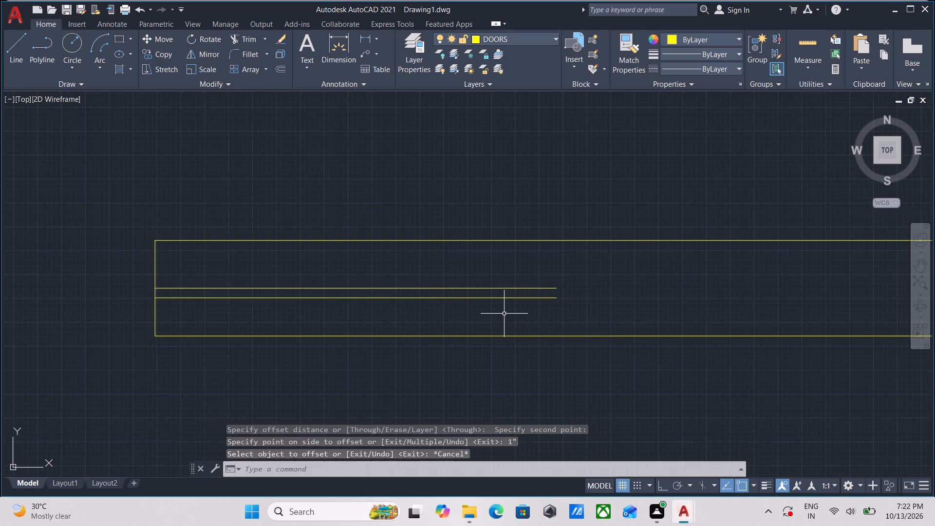
# Draw a short vertical line joining the right ends of the two leaf lines to close the leaf.
pyautogui.press('l')
pyautogui.press('Return')
pyautogui.scroll(2, 551, 301)
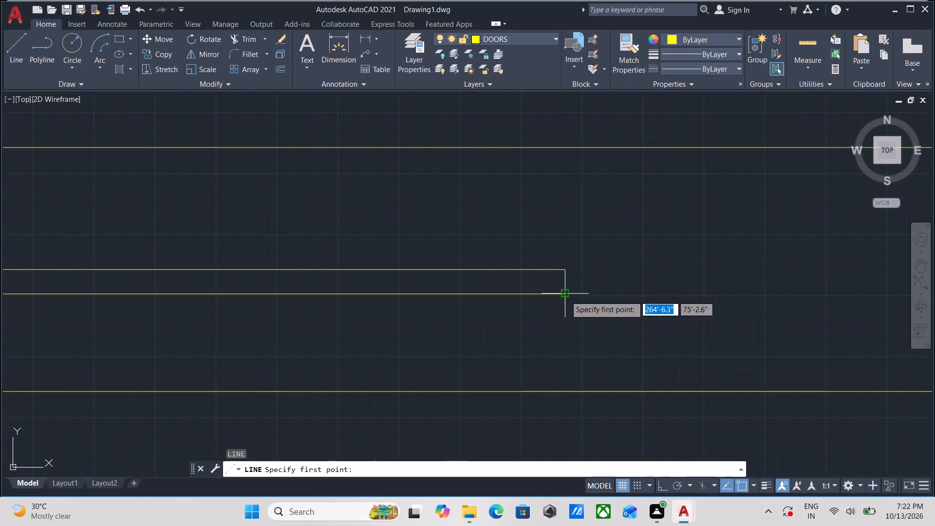
pyautogui.click(565, 296)
pyautogui.click(565, 275)
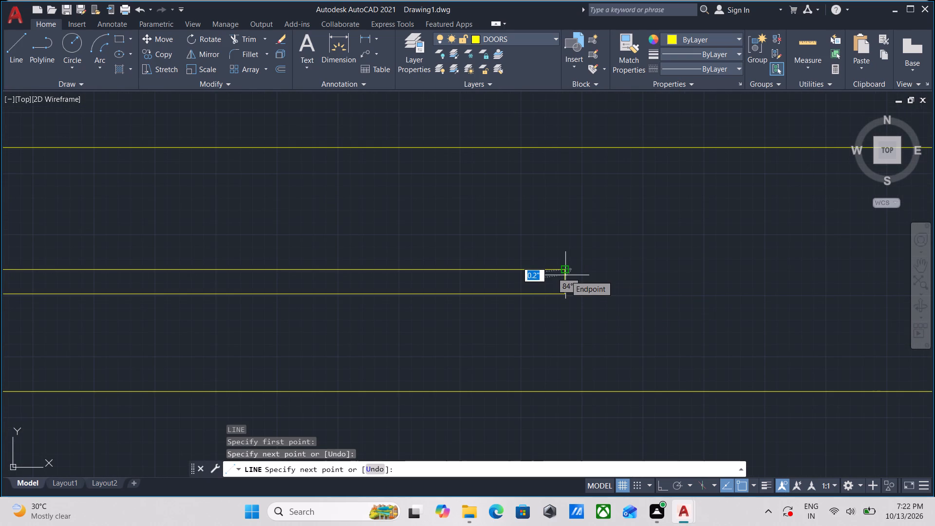
pyautogui.press('Escape')
# Mirror the three leaf lines about a vertical axis through the leaf's closed right end, keeping the source objects.
pyautogui.click(593, 324)
pyautogui.click(316, 205)
pyautogui.scroll(-1, 345, 205)
pyautogui.moveTo(345, 205); pyautogui.dragTo(495, 214, button='middle')
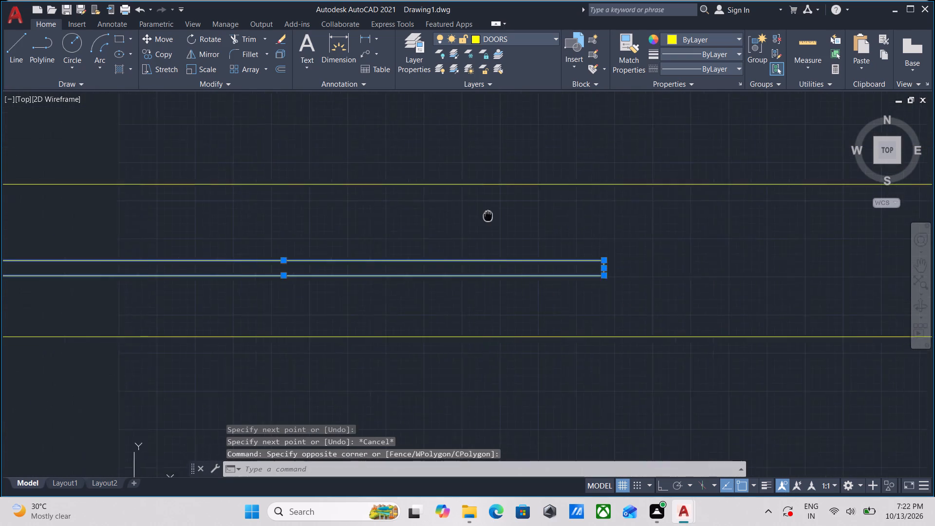
pyautogui.scroll(-1, 514, 225)
pyautogui.moveTo(541, 235); pyautogui.dragTo(615, 247, button='middle')
pyautogui.write('mi')
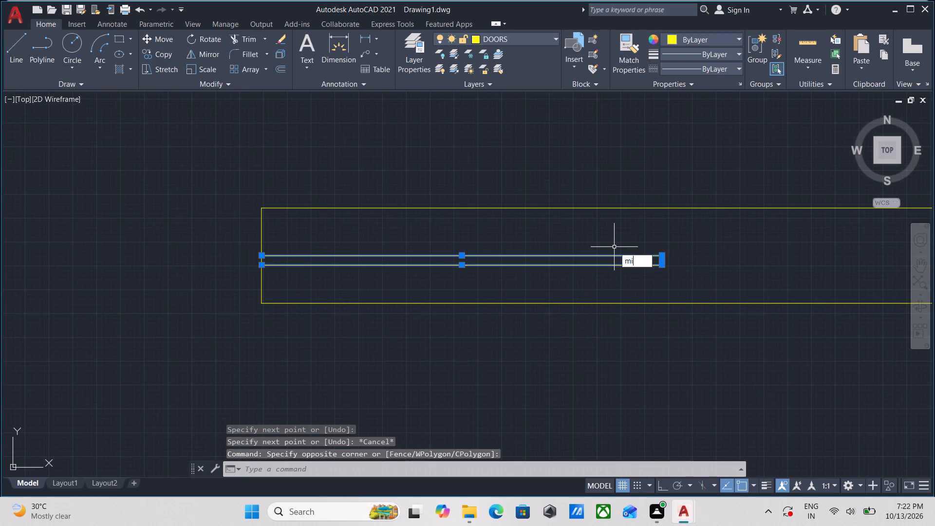
pyautogui.press('Return')
pyautogui.click(660, 264)
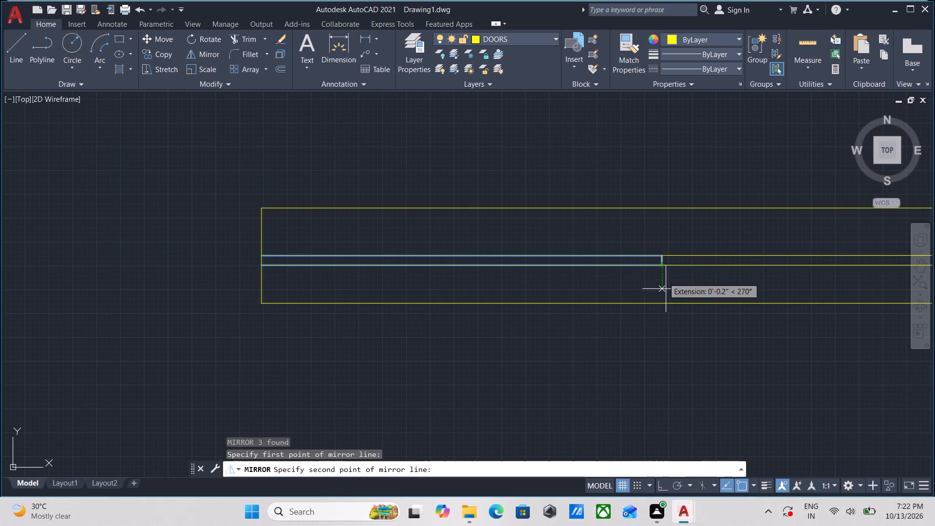
pyautogui.press('F8')
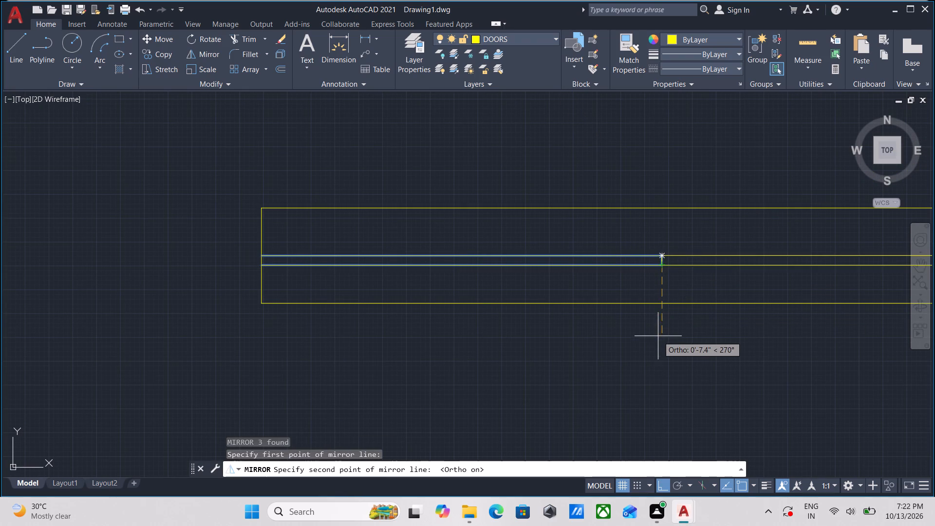
pyautogui.moveTo(658, 336); pyautogui.dragTo(527, 246, button='middle')
pyautogui.click(541, 251)
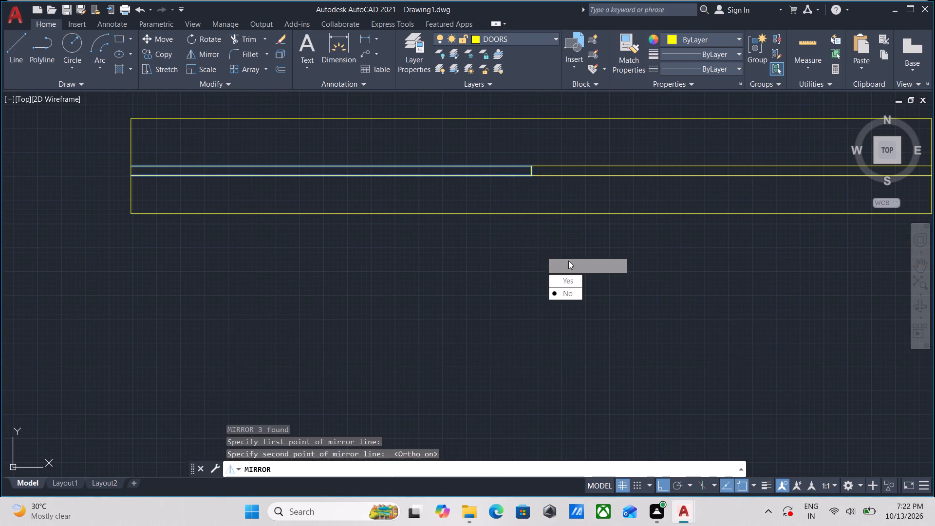
pyautogui.moveTo(572, 292); pyautogui.dragTo(541, 251)
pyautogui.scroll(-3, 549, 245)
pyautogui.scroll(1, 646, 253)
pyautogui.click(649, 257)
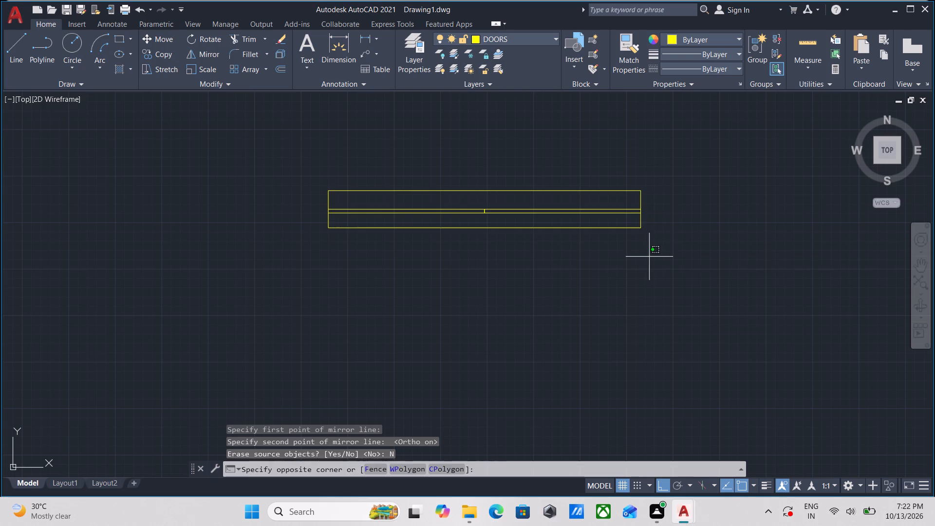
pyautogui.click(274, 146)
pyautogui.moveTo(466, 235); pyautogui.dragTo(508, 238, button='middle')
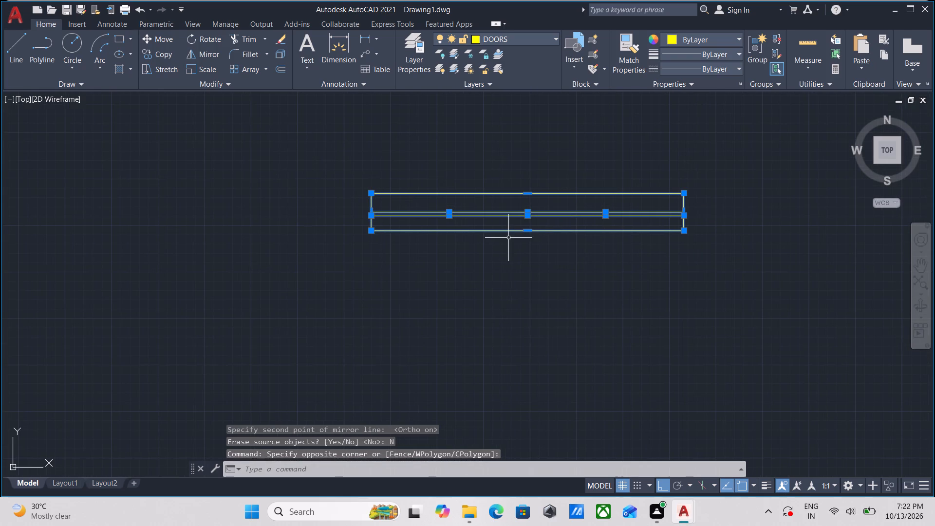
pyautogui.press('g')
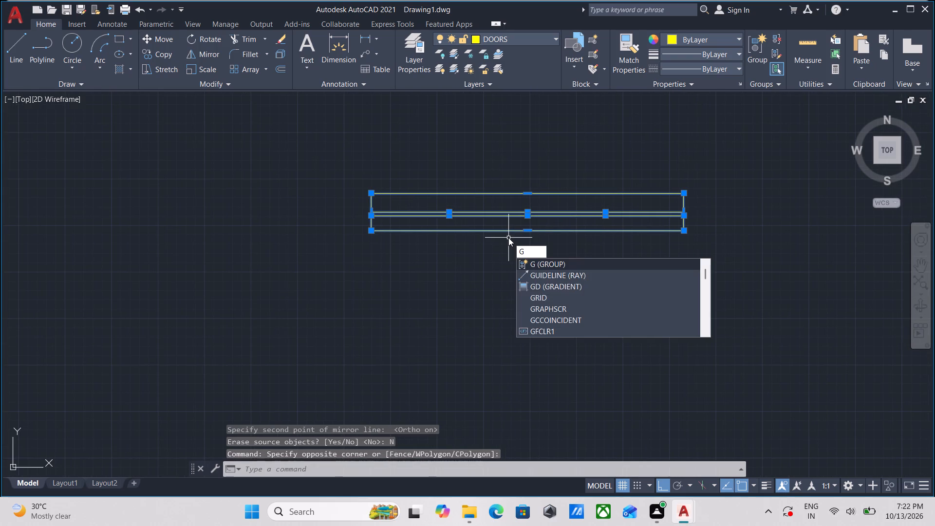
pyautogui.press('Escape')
# Rotate the rectangle and both leaves 270° about the rectangle's lower-right corner so the door stands vertical.
pyautogui.click(720, 266)
pyautogui.click(287, 142)
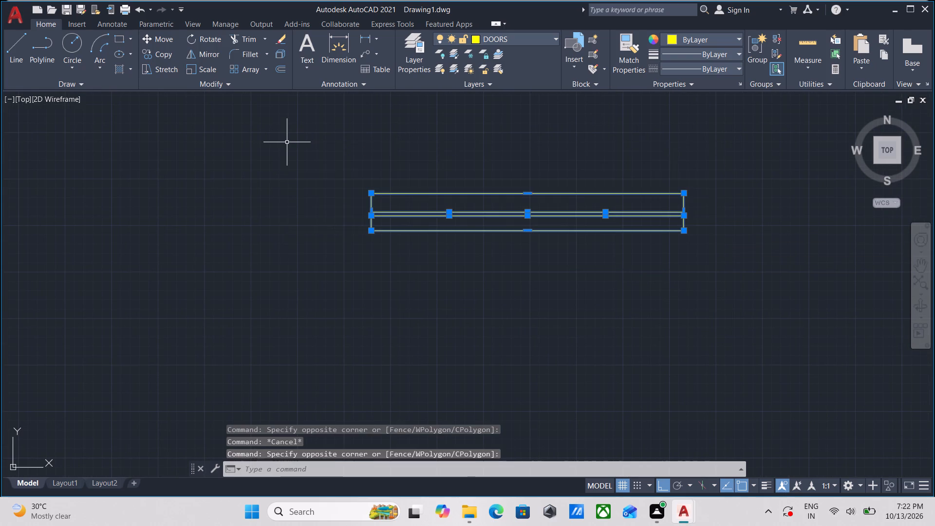
pyautogui.write('ro')
pyautogui.press('Return')
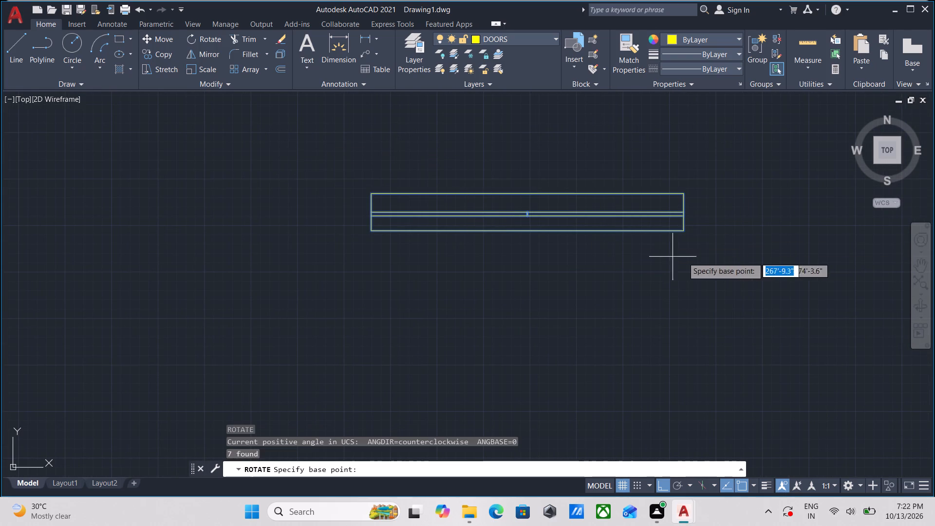
pyautogui.click(683, 233)
pyautogui.click(682, 287)
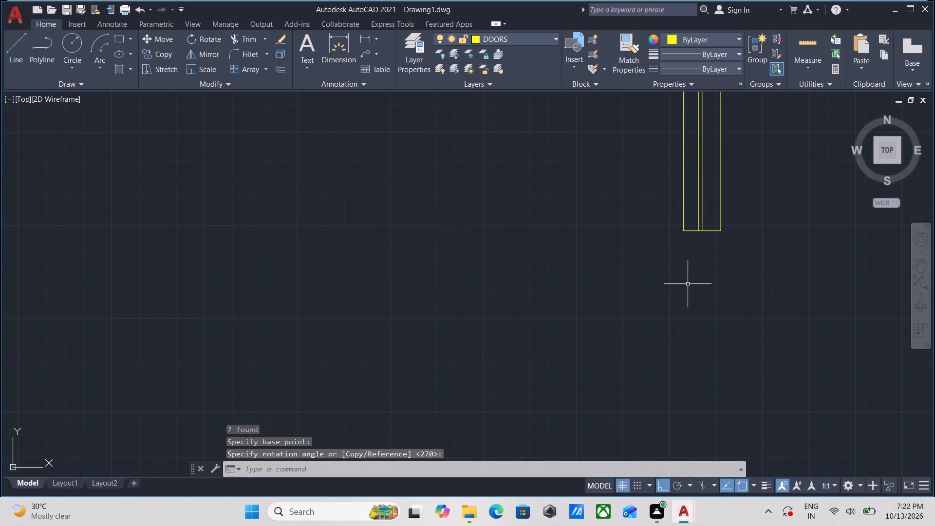
# Move the vertical door by its lower-left corner onto the floor plan's left vertical wall, just above the wall's lower junction.
pyautogui.scroll(-3, 689, 283)
pyautogui.scroll(-2, 594, 327)
pyautogui.moveTo(594, 327); pyautogui.dragTo(422, 330, button='middle')
pyautogui.scroll(1, 484, 320)
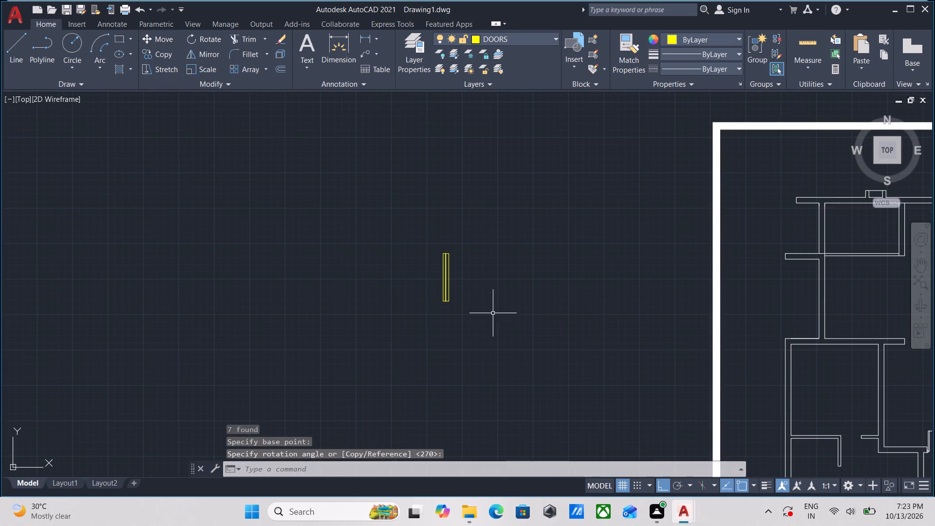
pyautogui.click(515, 329)
pyautogui.click(410, 227)
pyautogui.scroll(3, 447, 285)
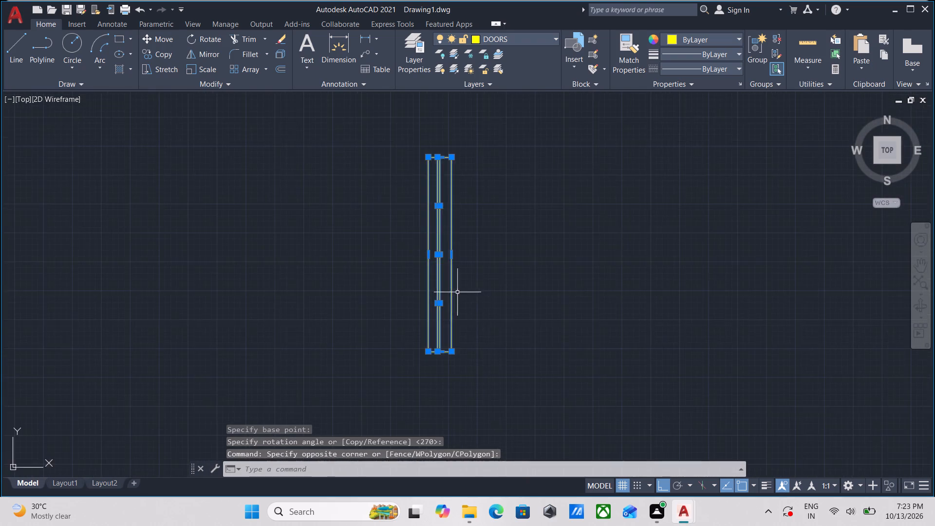
pyautogui.moveTo(460, 293); pyautogui.dragTo(499, 301, button='middle')
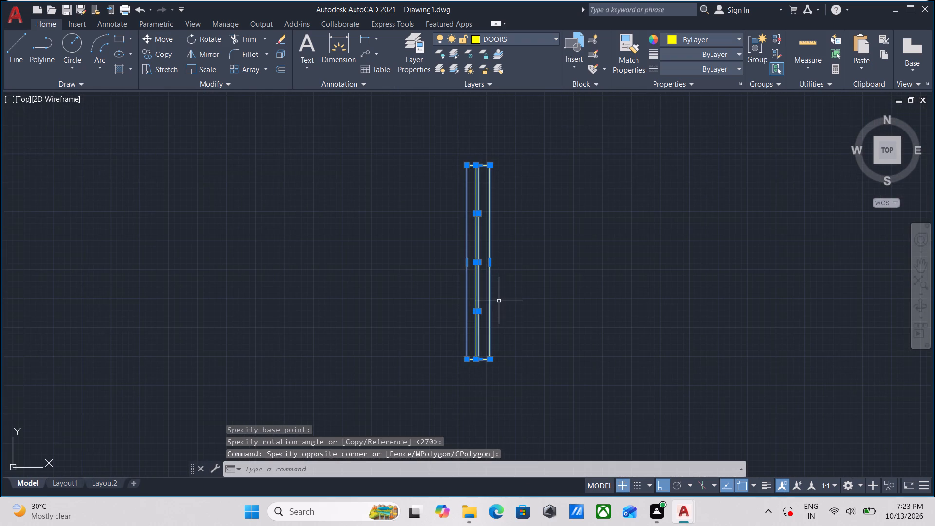
pyautogui.press('m')
pyautogui.press('Return')
pyautogui.click(465, 361)
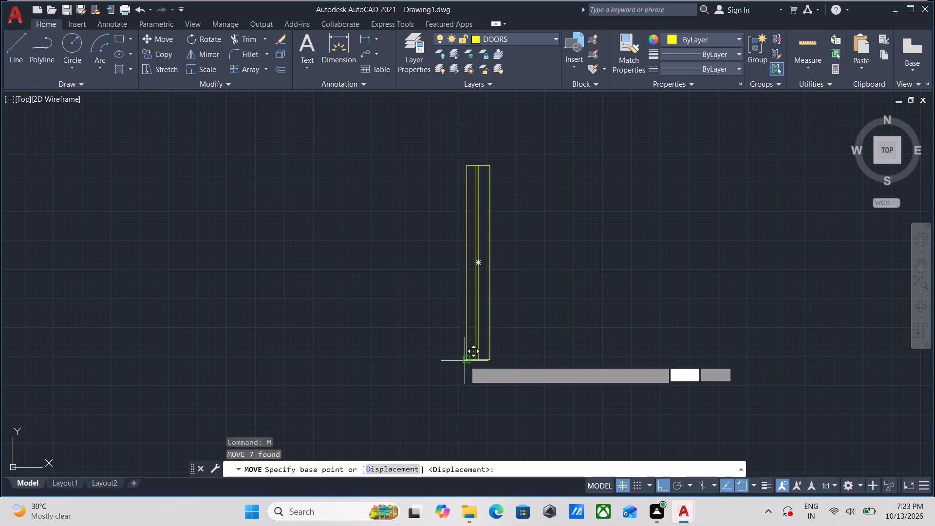
pyautogui.press('F8')
pyautogui.scroll(-1, 669, 336)
pyautogui.moveTo(669, 336); pyautogui.dragTo(664, 335, button='middle')
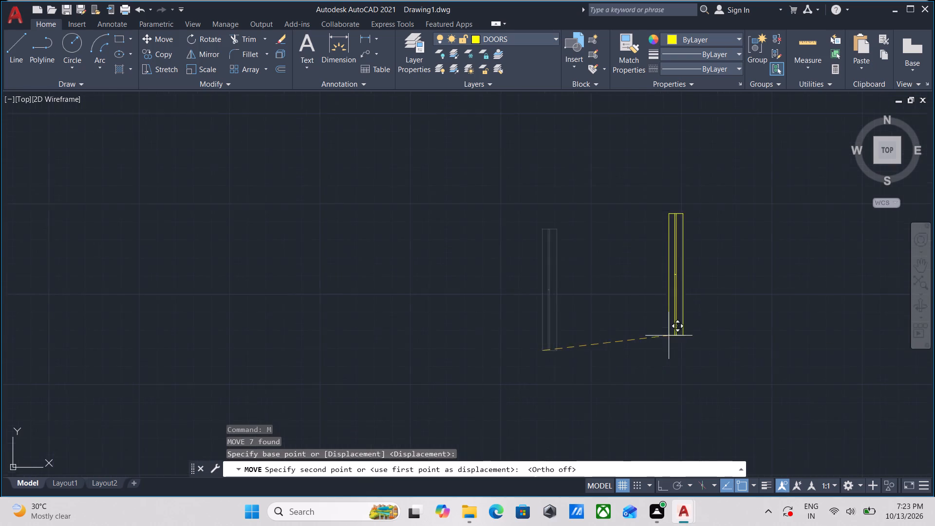
pyautogui.moveTo(664, 335); pyautogui.dragTo(393, 337, button='middle')
pyautogui.scroll(-2, 481, 312)
pyautogui.moveTo(486, 309); pyautogui.dragTo(324, 304, button='middle')
pyautogui.scroll(2, 579, 322)
pyautogui.moveTo(605, 353); pyautogui.dragTo(605, 339, button='middle')
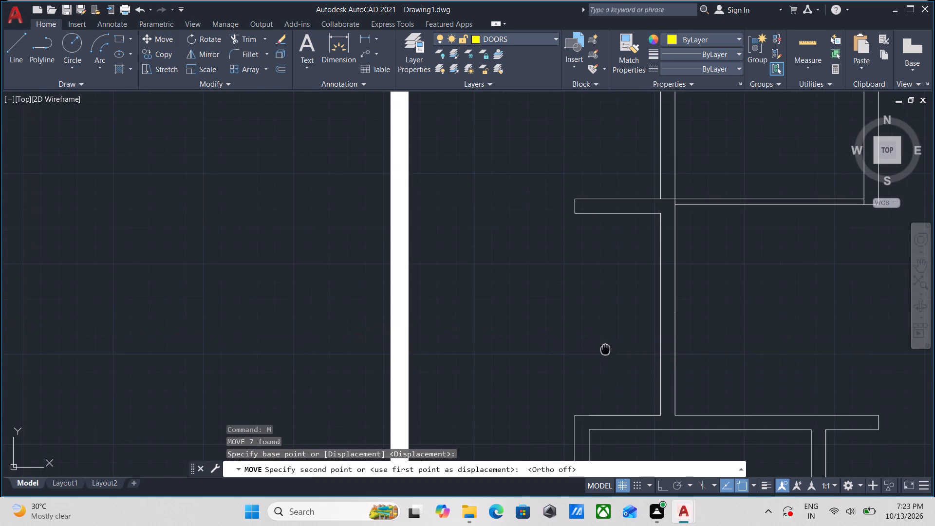
pyautogui.moveTo(605, 339); pyautogui.dragTo(606, 283, button='middle')
pyautogui.scroll(3, 657, 322)
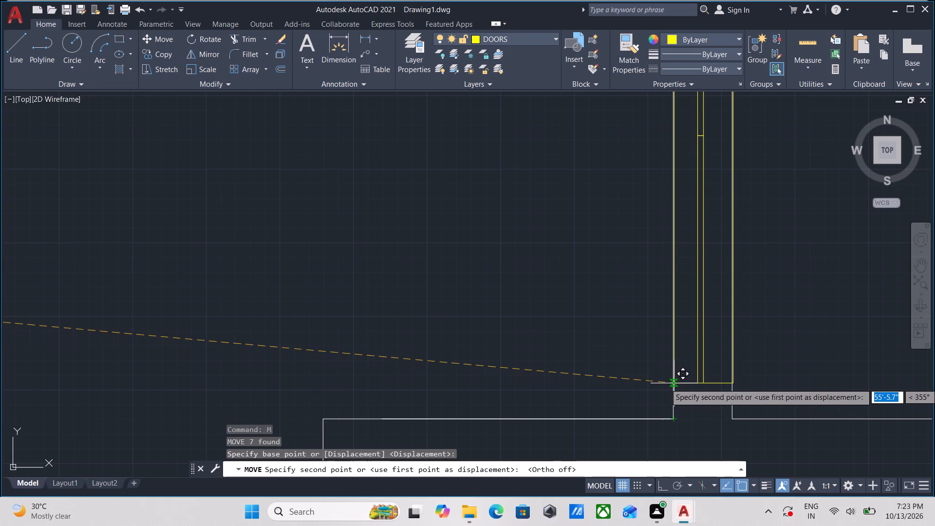
pyautogui.click(674, 383)
# Stretch the door rectangle's top edge and the right leaf line straight up about 3'-3" toward the wall's upper junction.
pyautogui.scroll(-3, 734, 312)
pyautogui.moveTo(734, 312); pyautogui.dragTo(708, 360, button='middle')
pyautogui.scroll(1, 701, 286)
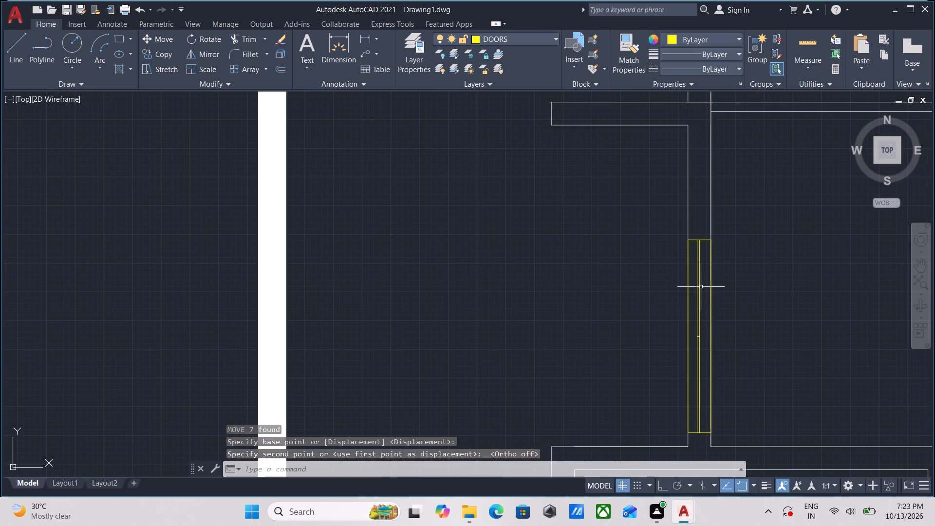
pyautogui.click(703, 228)
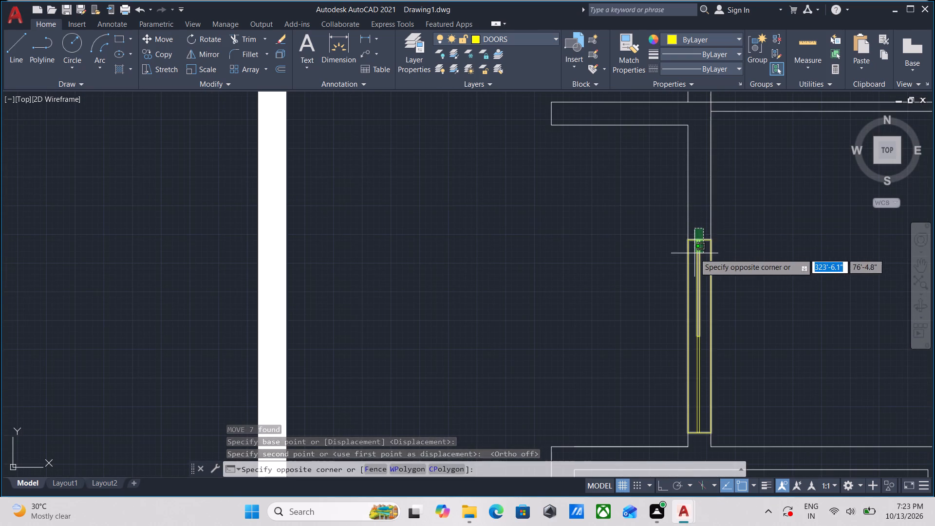
pyautogui.click(694, 253)
pyautogui.scroll(5, 699, 239)
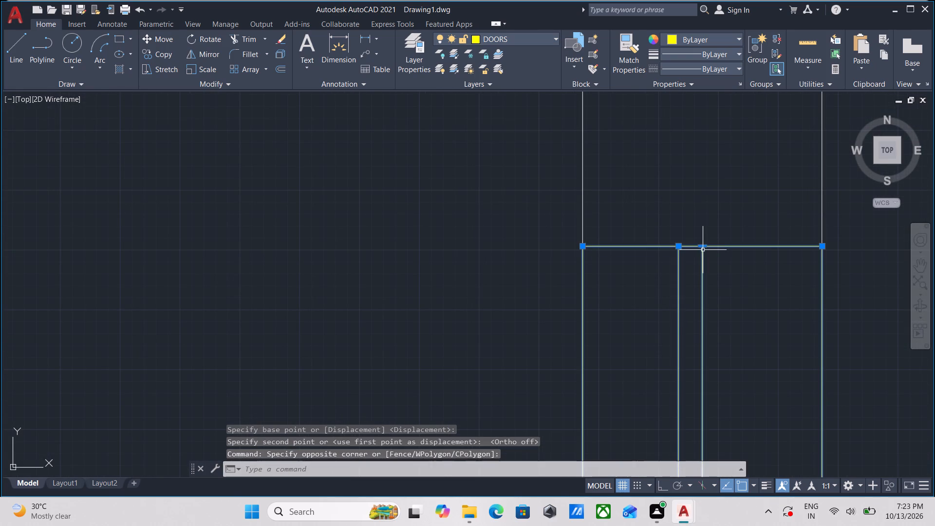
pyautogui.click(702, 244)
pyautogui.scroll(-1, 689, 109)
pyautogui.moveTo(689, 109); pyautogui.dragTo(697, 245, button='middle')
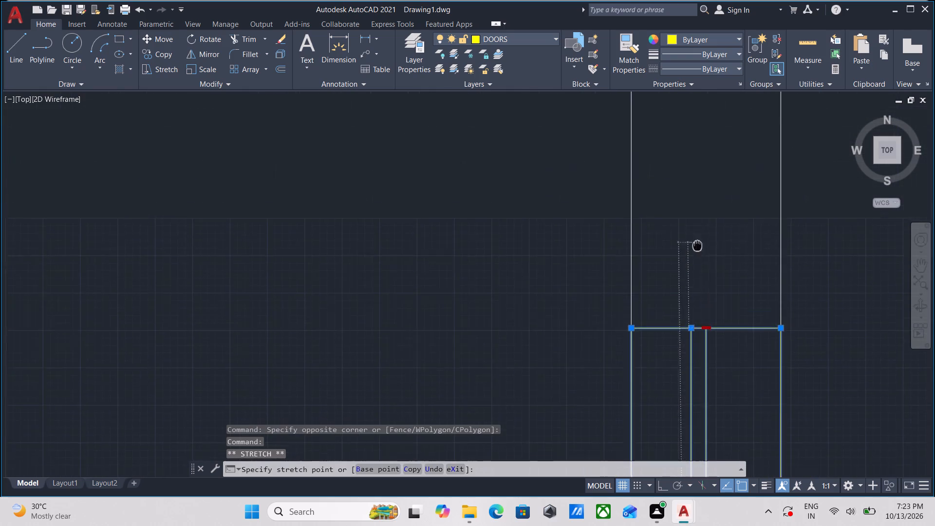
pyautogui.scroll(-2, 716, 147)
pyautogui.moveTo(716, 147); pyautogui.dragTo(676, 284, button='middle')
pyautogui.scroll(-3, 676, 218)
pyautogui.scroll(2, 676, 207)
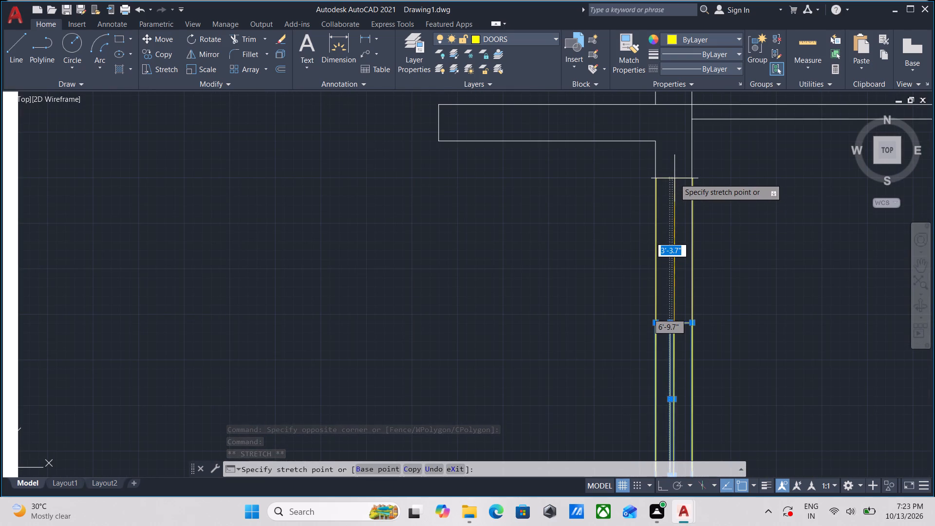
pyautogui.press('F8')
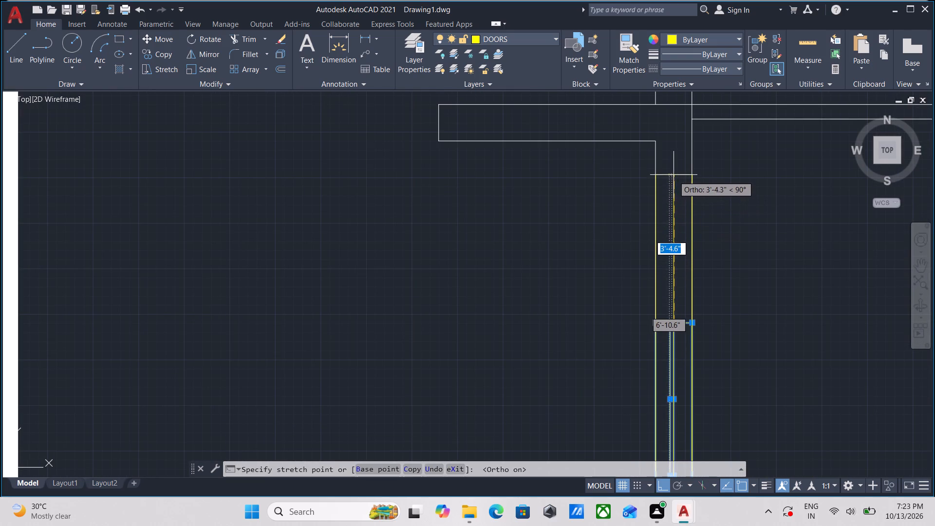
pyautogui.click(672, 181)
pyautogui.scroll(2, 675, 330)
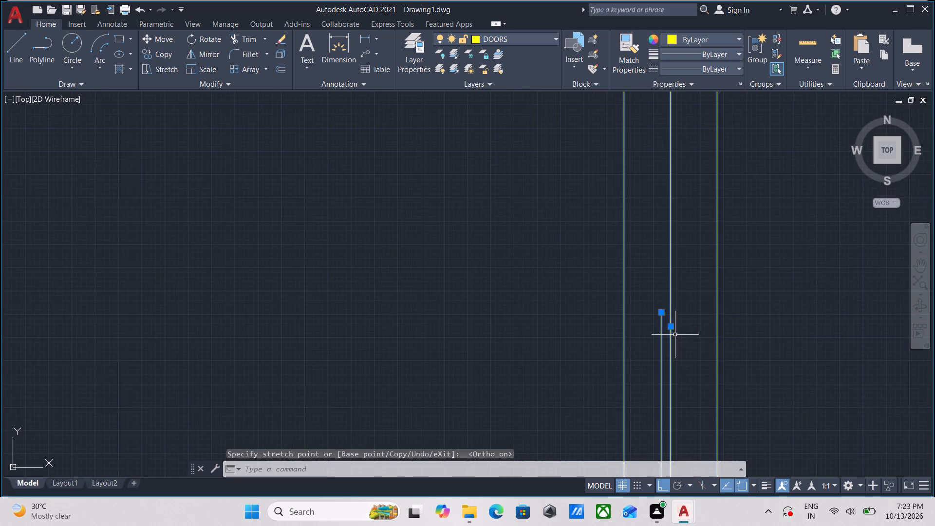
pyautogui.press('Escape')
# Stretch the upper end of the upper leaf's left line straight up to the door rectangle's top edge.
pyautogui.scroll(2, 674, 338)
pyautogui.scroll(-1, 682, 323)
pyautogui.moveTo(682, 323); pyautogui.dragTo(701, 131, button='middle')
pyautogui.scroll(-5, 689, 128)
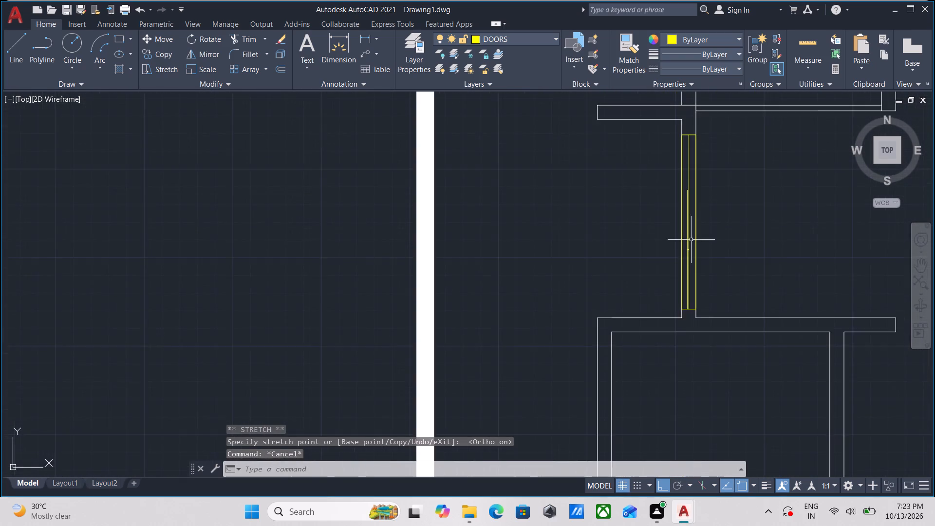
pyautogui.moveTo(691, 240); pyautogui.dragTo(697, 171, button='middle')
pyautogui.scroll(6, 691, 227)
pyautogui.scroll(-1, 712, 249)
pyautogui.moveTo(712, 249); pyautogui.dragTo(675, 366, button='middle')
pyautogui.scroll(-1, 684, 280)
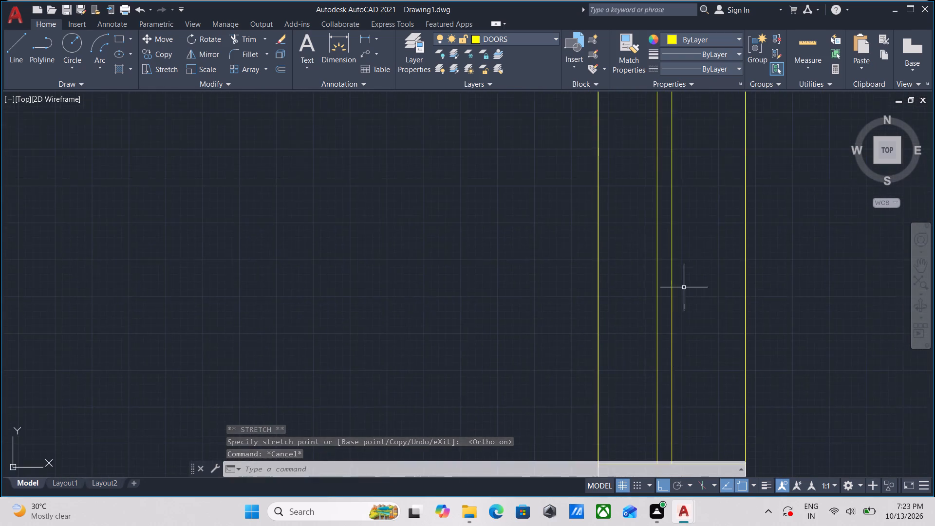
pyautogui.scroll(-2, 684, 280)
pyautogui.moveTo(684, 281); pyautogui.dragTo(670, 322, button='middle')
pyautogui.scroll(2, 663, 230)
pyautogui.scroll(-2, 667, 231)
pyautogui.moveTo(667, 231); pyautogui.dragTo(666, 420, button='middle')
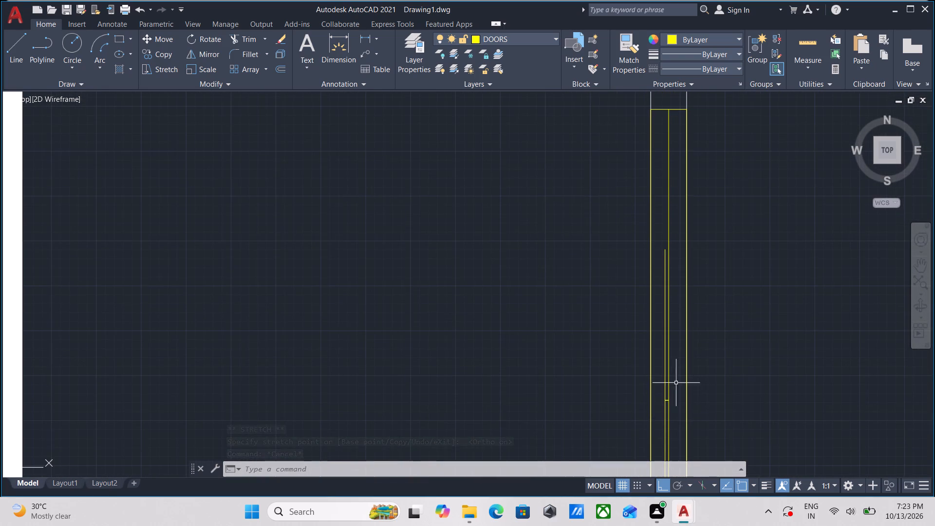
pyautogui.scroll(4, 677, 258)
pyautogui.click(659, 230)
pyautogui.click(617, 229)
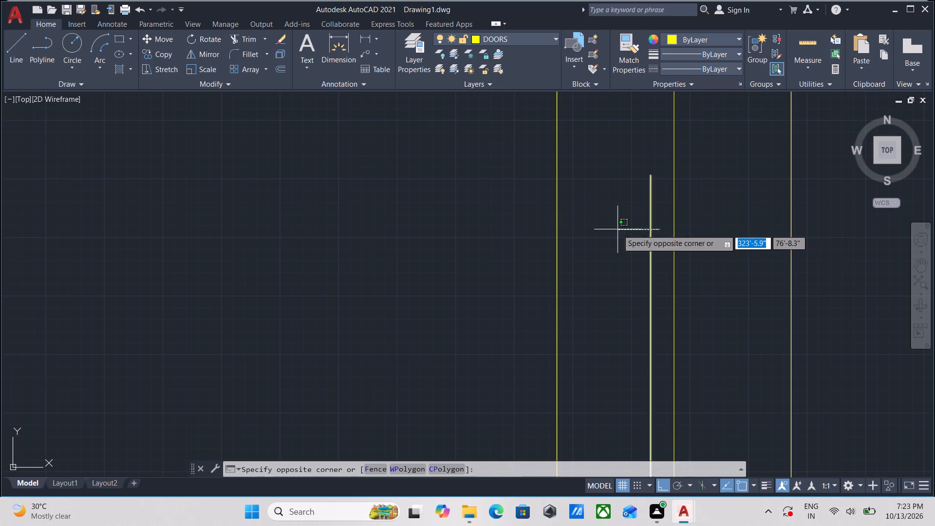
pyautogui.click(648, 176)
pyautogui.scroll(-2, 646, 137)
pyautogui.moveTo(646, 137); pyautogui.dragTo(644, 268, button='middle')
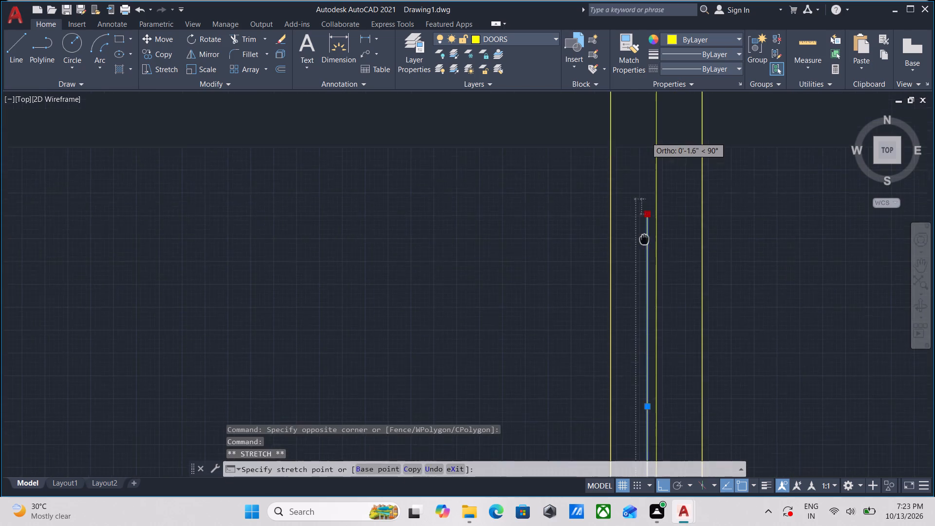
pyautogui.moveTo(644, 268); pyautogui.dragTo(637, 354, button='middle')
pyautogui.scroll(-1, 628, 174)
pyautogui.moveTo(628, 174); pyautogui.dragTo(621, 351, button='middle')
pyautogui.scroll(2, 625, 266)
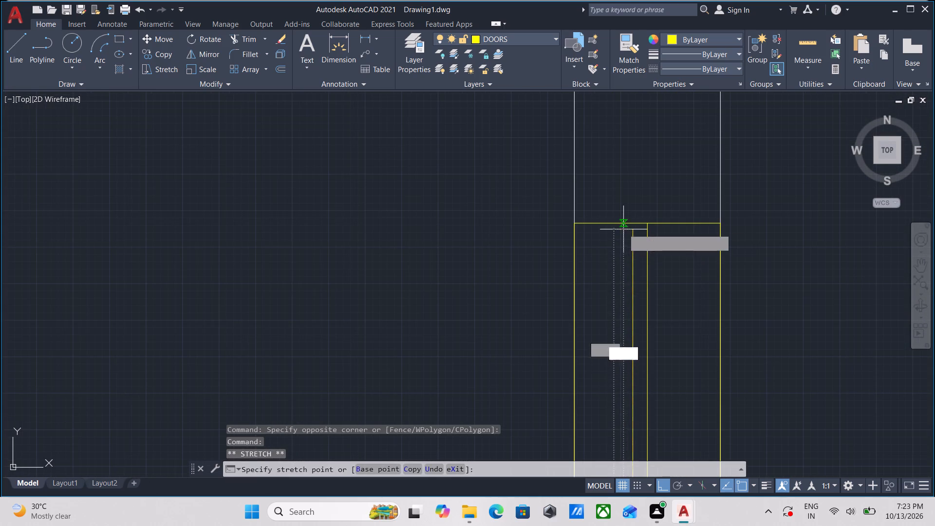
pyautogui.click(631, 223)
pyautogui.press('Escape')
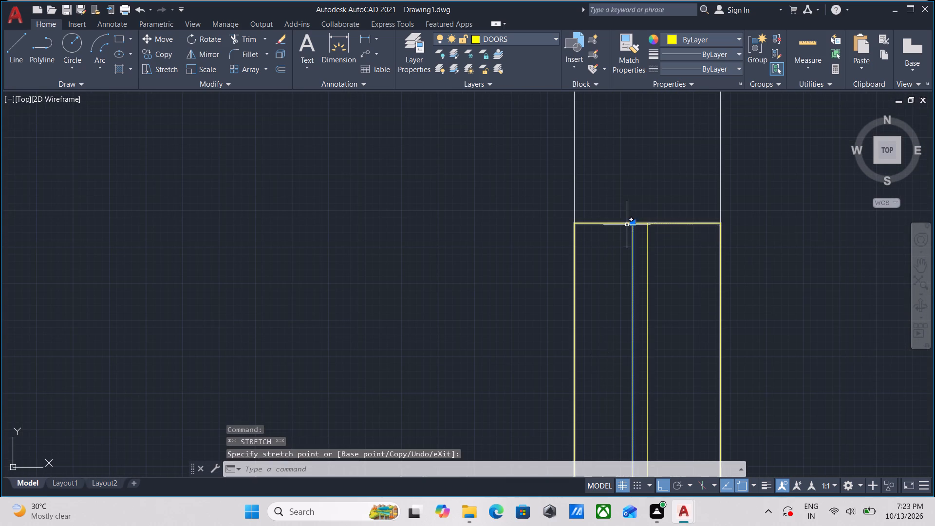
pyautogui.scroll(-3, 626, 225)
pyautogui.moveTo(630, 302); pyautogui.dragTo(641, 129, button='middle')
pyautogui.moveTo(640, 393); pyautogui.dragTo(650, 217, button='middle')
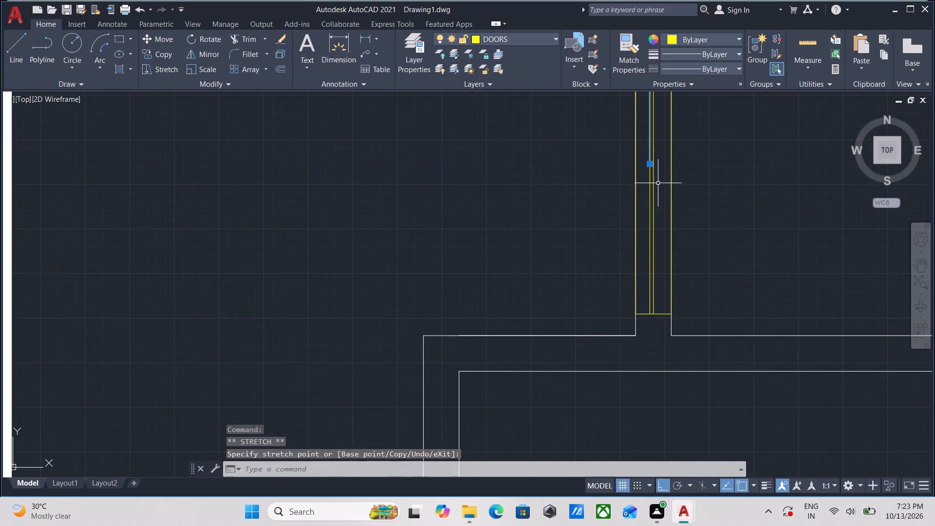
pyautogui.scroll(2, 658, 181)
pyautogui.scroll(-3, 659, 212)
pyautogui.moveTo(665, 313); pyautogui.dragTo(669, 273, button='middle')
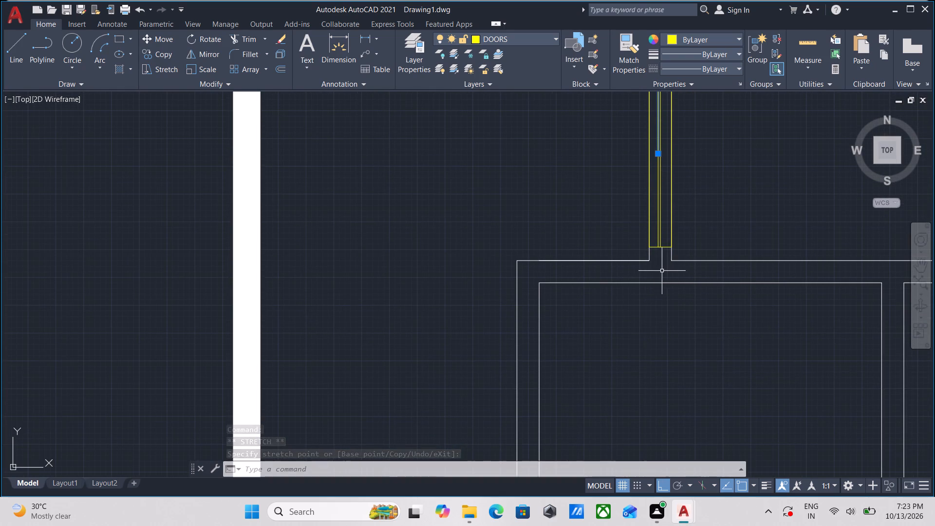
pyautogui.press('Escape')
# Load the HIDDEN linetype from acad.lin into the drawing.
pyautogui.scroll(-2, 704, 220)
pyautogui.moveTo(701, 237); pyautogui.dragTo(658, 375, button='middle')
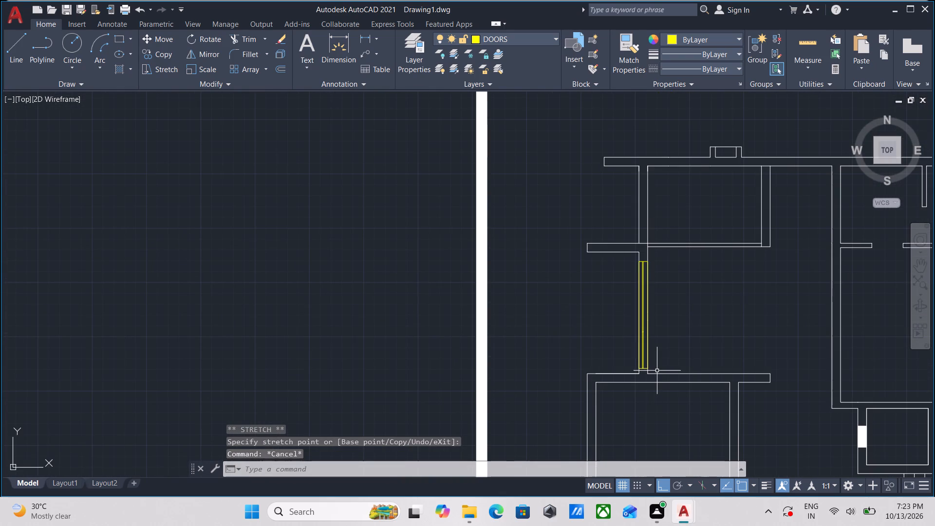
pyautogui.scroll(-2, 668, 357)
pyautogui.moveTo(670, 355); pyautogui.dragTo(572, 346, button='middle')
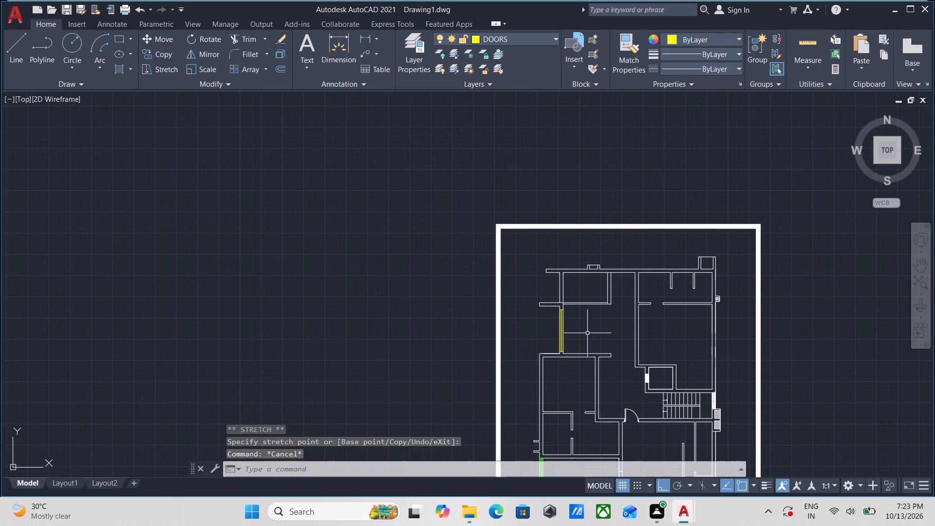
pyautogui.scroll(2, 587, 333)
pyautogui.moveTo(576, 319); pyautogui.dragTo(576, 336, button='middle')
pyautogui.click(735, 64)
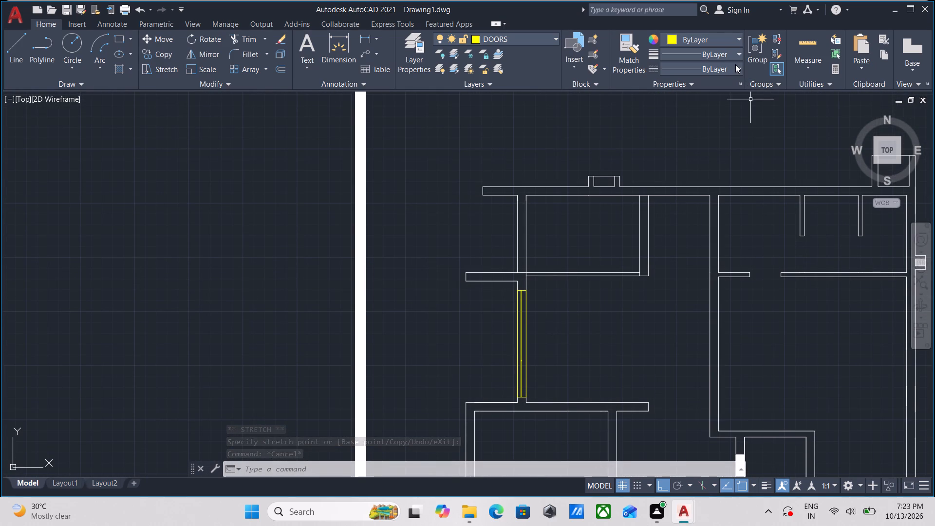
pyautogui.click(690, 128)
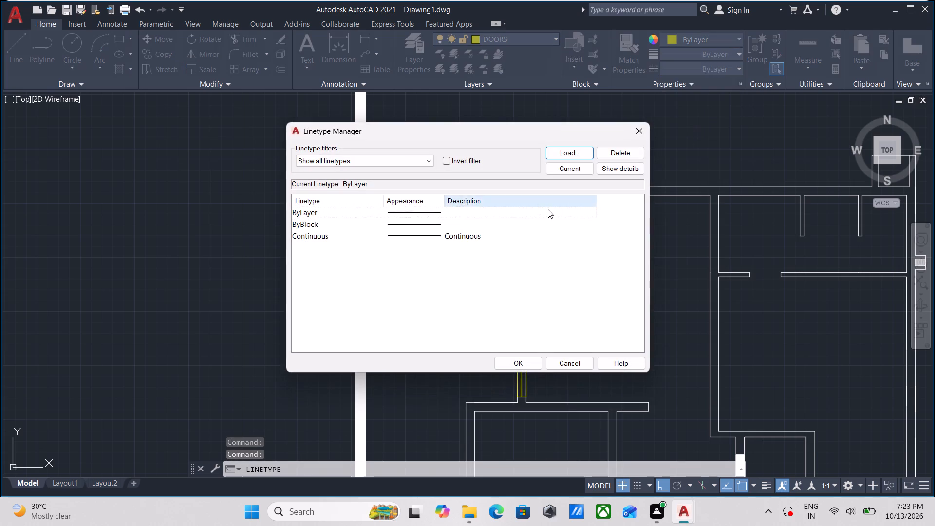
pyautogui.scroll(-2, 408, 225)
pyautogui.click(470, 232)
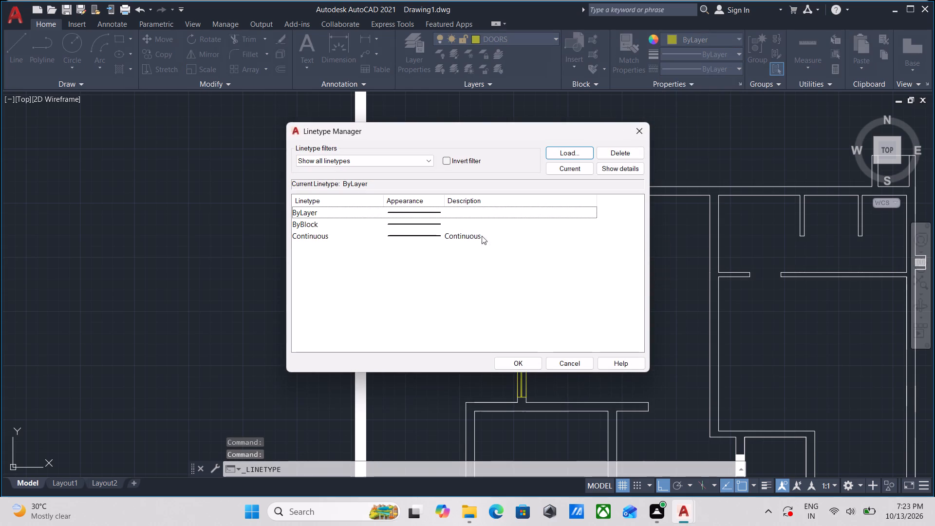
pyautogui.click(432, 237)
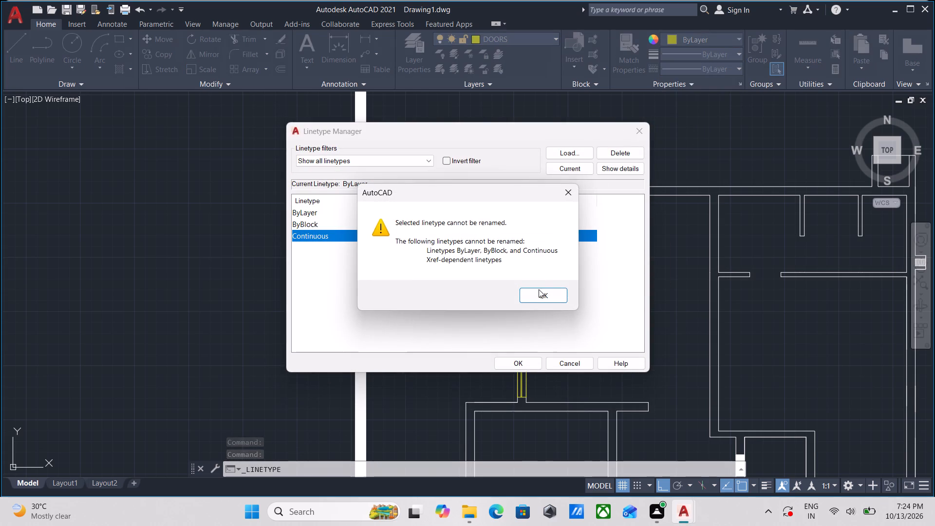
pyautogui.click(539, 291)
pyautogui.click(583, 154)
pyautogui.scroll(-2, 499, 303)
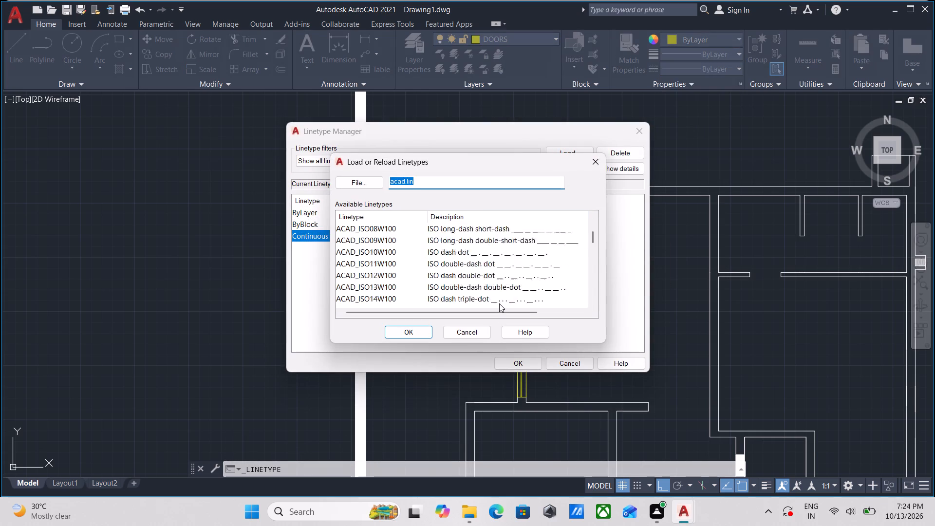
pyautogui.scroll(-18, 499, 303)
pyautogui.scroll(1, 475, 260)
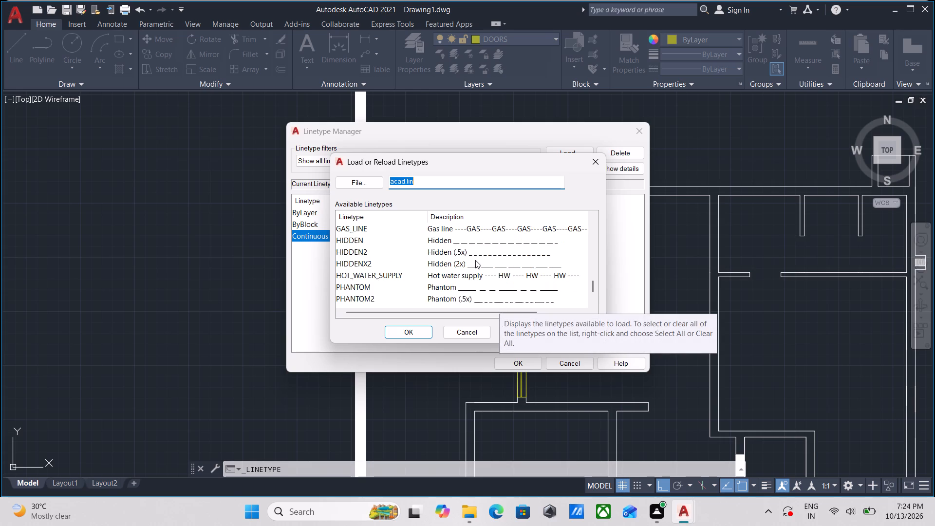
pyautogui.scroll(-2, 477, 267)
pyautogui.scroll(2, 503, 260)
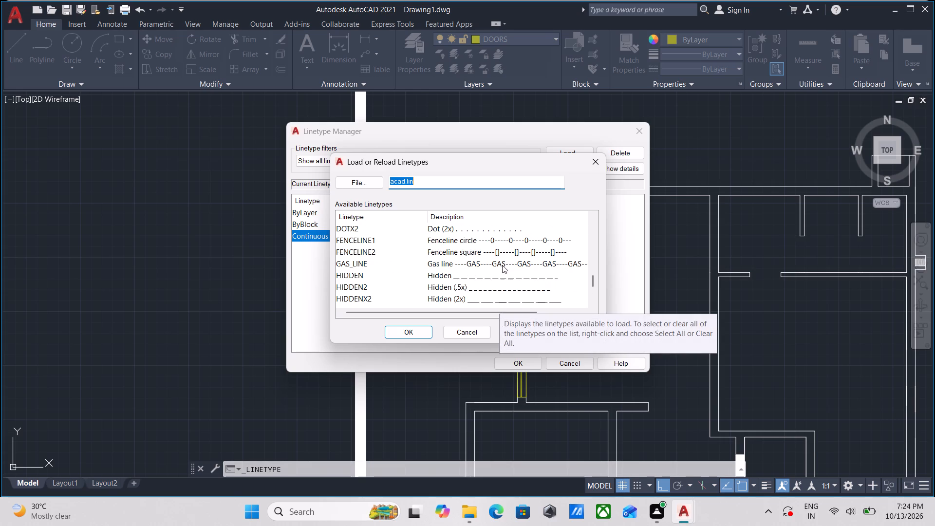
pyautogui.click(503, 277)
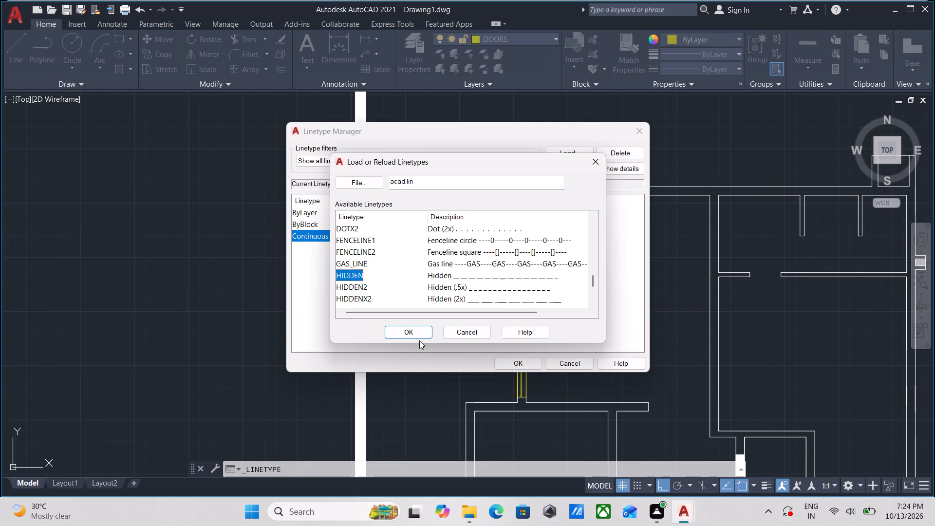
pyautogui.click(410, 335)
pyautogui.press('l')
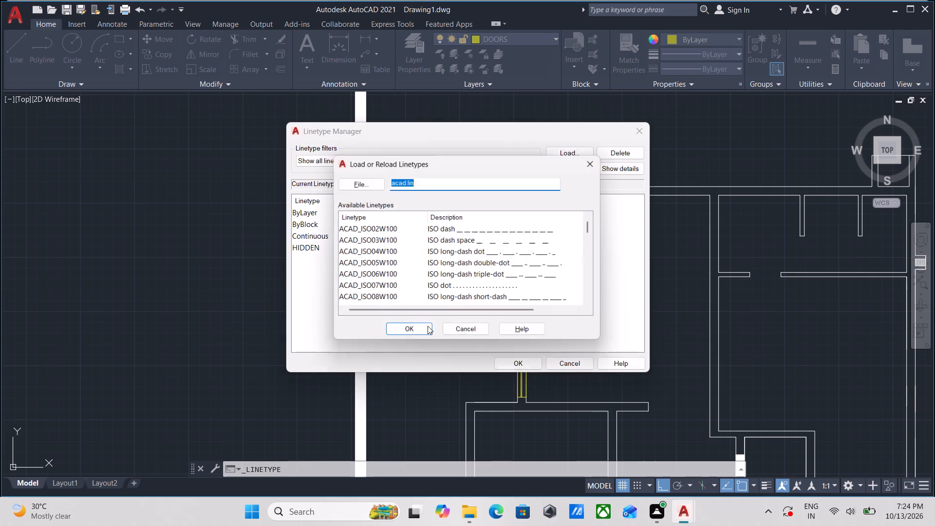
pyautogui.click(418, 331)
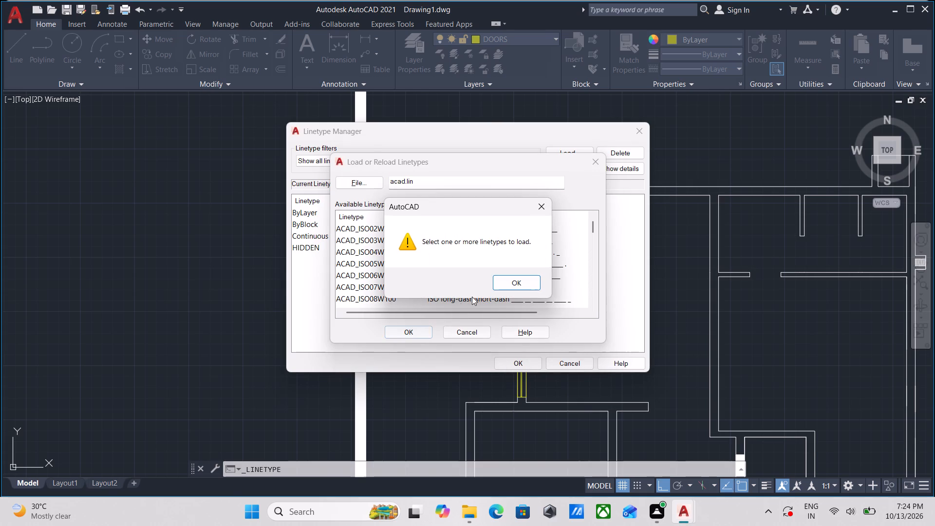
pyautogui.click(505, 282)
pyautogui.click(597, 163)
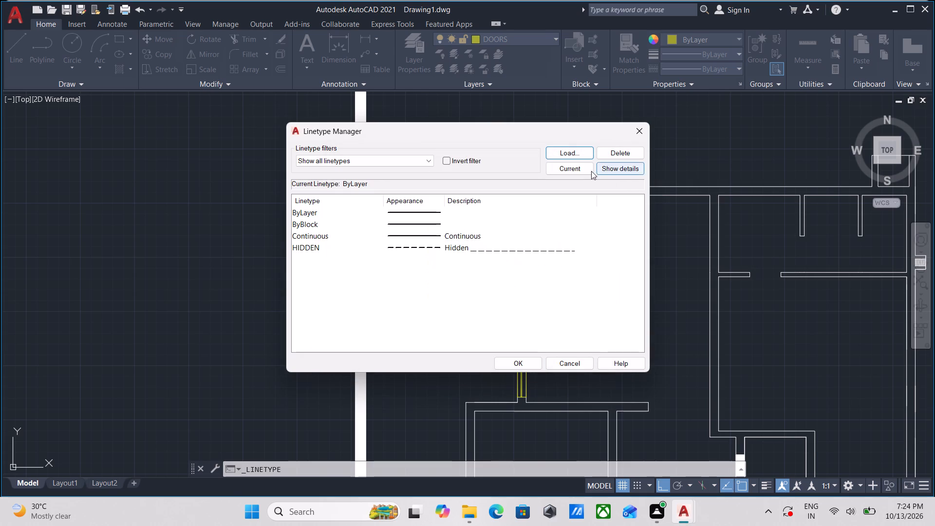
pyautogui.click(432, 247)
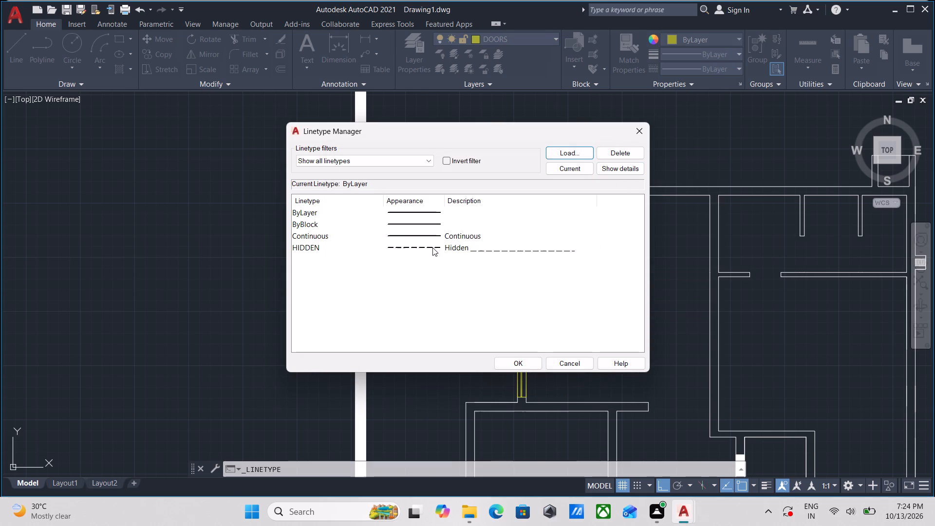
pyautogui.click(525, 364)
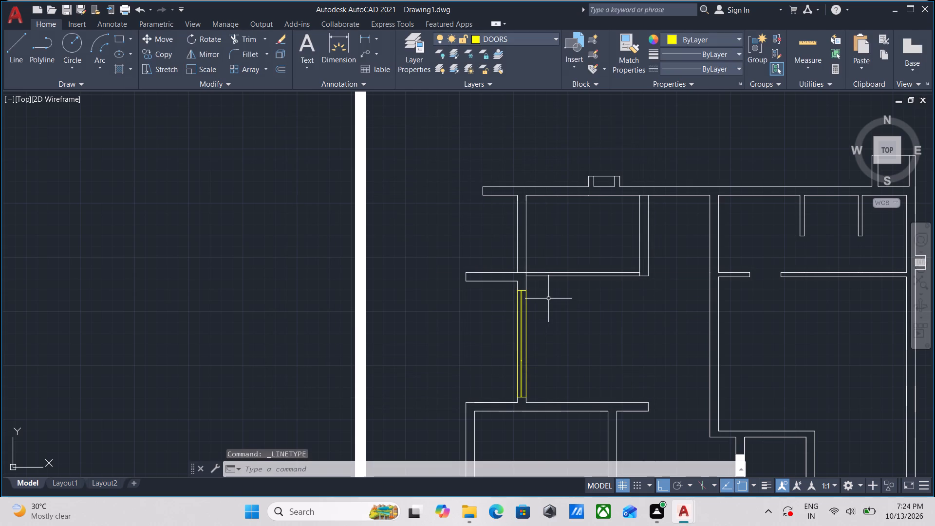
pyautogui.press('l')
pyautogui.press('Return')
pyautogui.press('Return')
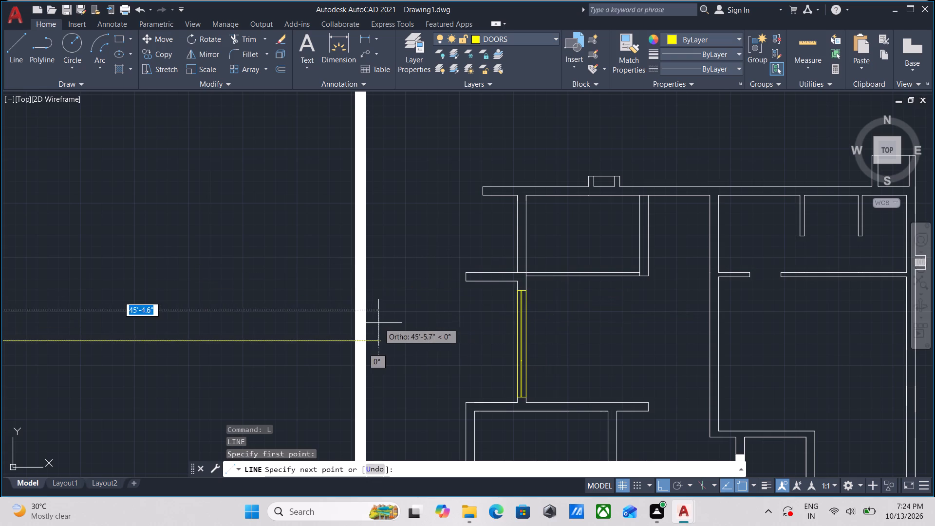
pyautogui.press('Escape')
# On the WALLS layer, draw a diagonal line about 13'-1" long from the lower-left to the upper-right inner corner of the plan's upper-left room.
pyautogui.moveTo(505, 257); pyautogui.dragTo(545, 278, button='middle')
pyautogui.press('l')
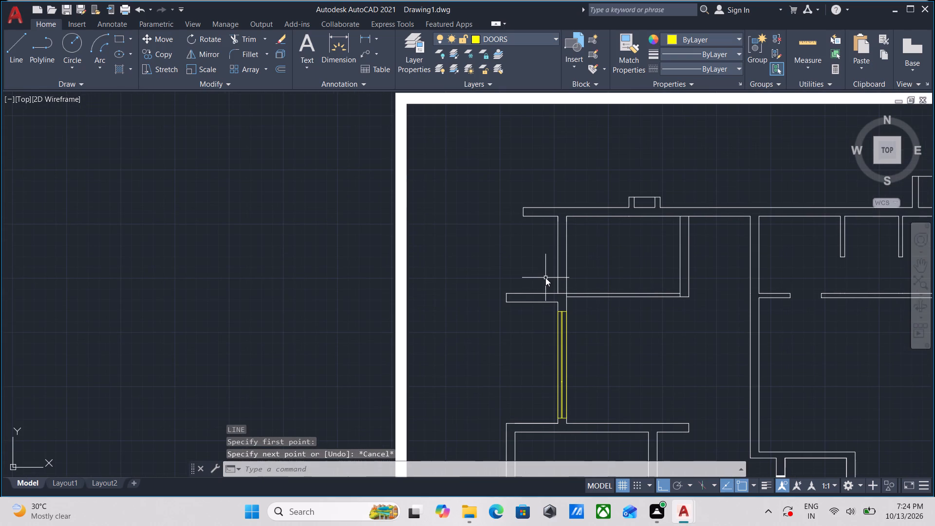
pyautogui.press('Return')
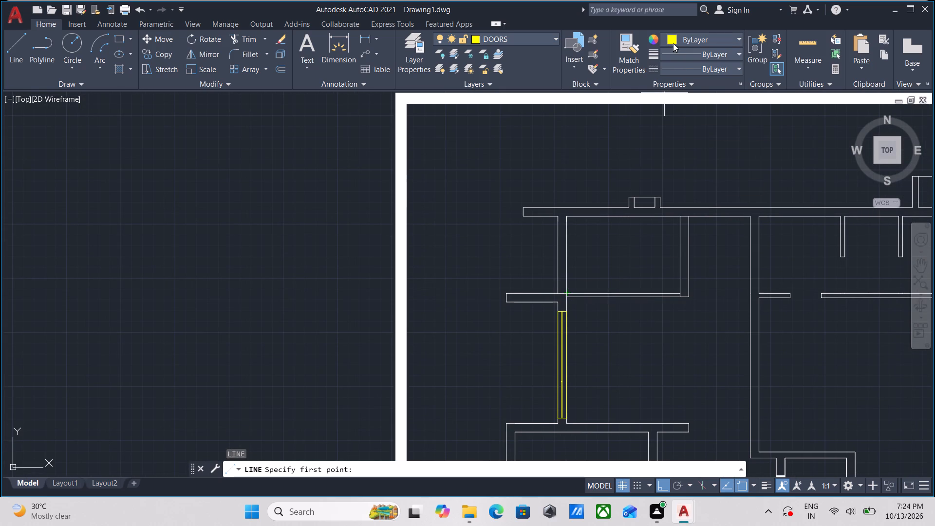
pyautogui.click(522, 38)
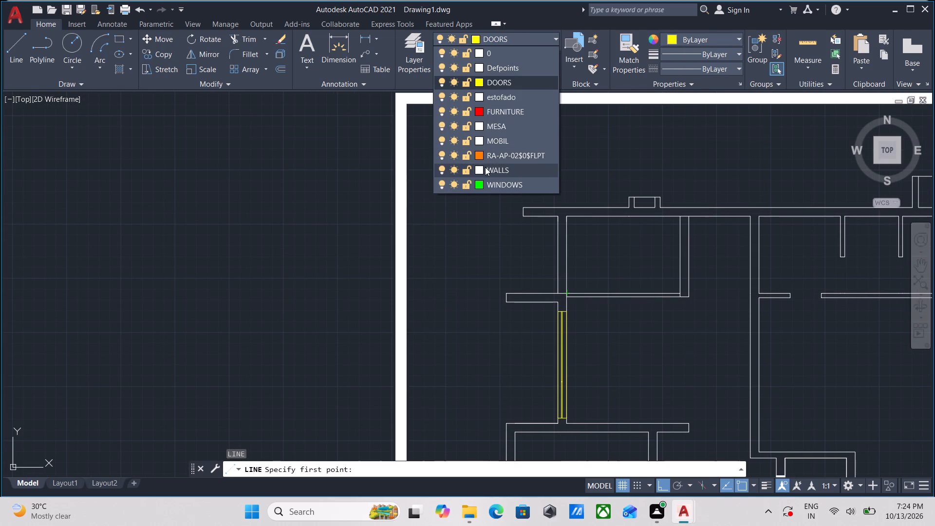
pyautogui.click(485, 167)
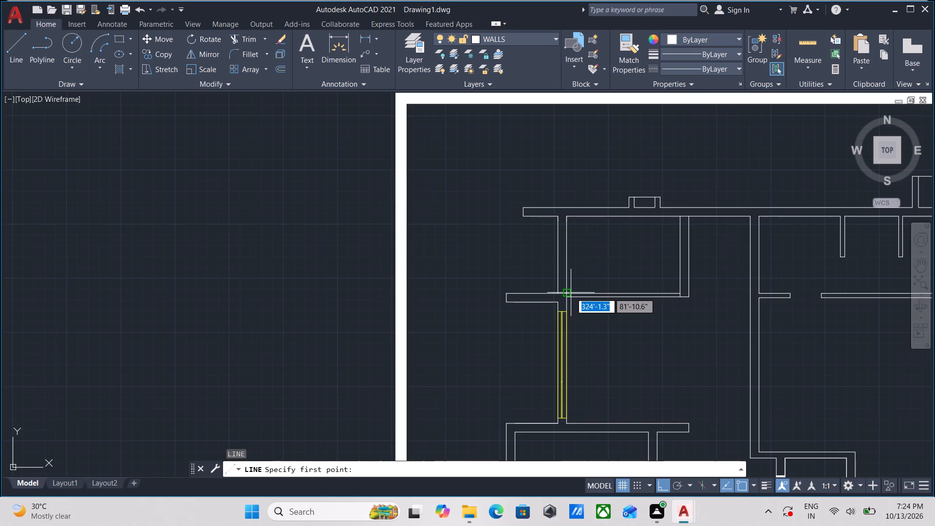
pyautogui.scroll(3, 571, 293)
pyautogui.click(556, 298)
pyautogui.moveTo(687, 184); pyautogui.dragTo(675, 190, button='middle')
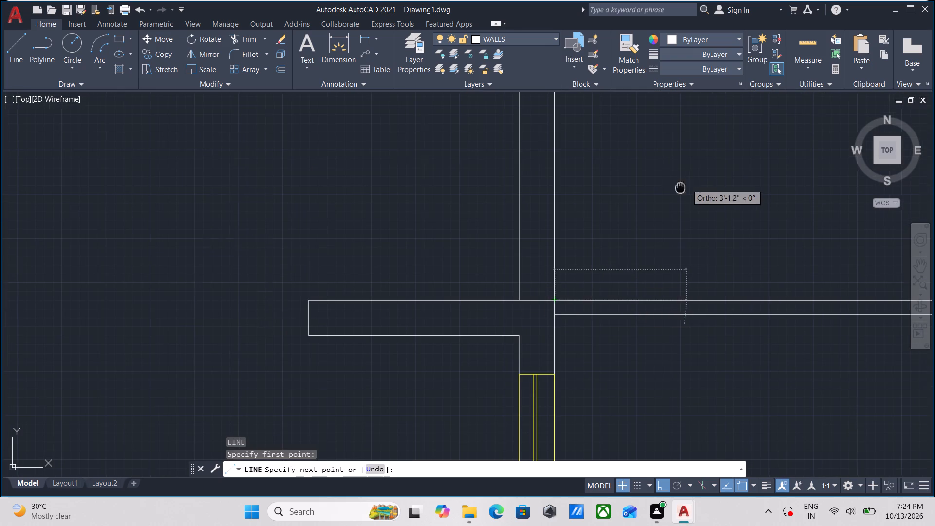
pyautogui.moveTo(675, 190); pyautogui.dragTo(666, 196, button='middle')
pyautogui.scroll(-1, 665, 197)
pyautogui.press('F8')
pyautogui.scroll(-2, 713, 169)
pyautogui.moveTo(713, 169); pyautogui.dragTo(591, 216, button='middle')
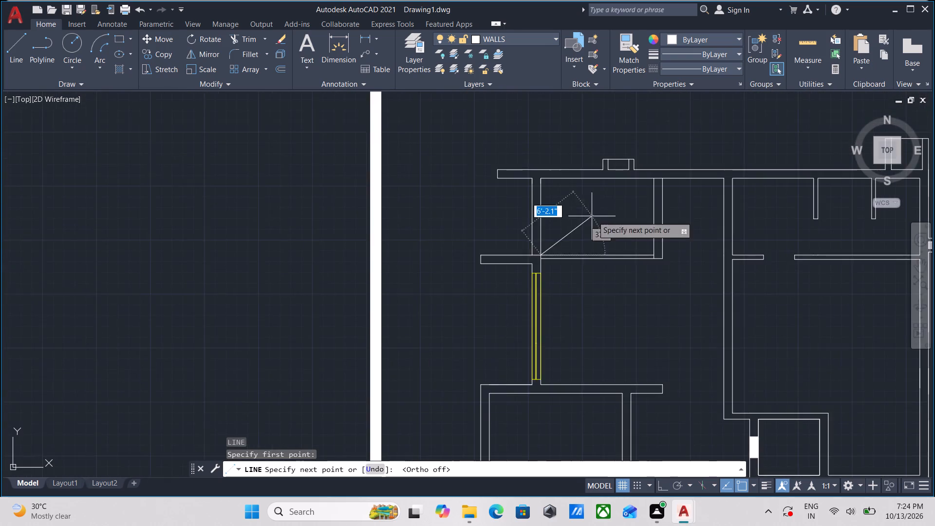
pyautogui.scroll(4, 624, 204)
pyautogui.moveTo(669, 166); pyautogui.dragTo(585, 236, button='middle')
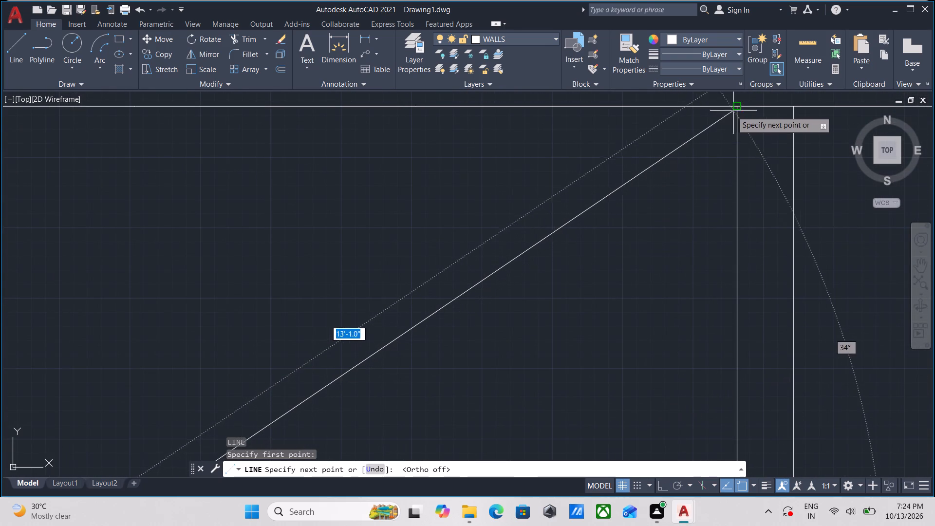
pyautogui.click(738, 109)
pyautogui.press('Escape')
# Draw the crossing diagonal from the upper-left to the lower-right inner corner of the same upper-left room.
pyautogui.scroll(-1, 552, 225)
pyautogui.moveTo(552, 225); pyautogui.dragTo(688, 161, button='middle')
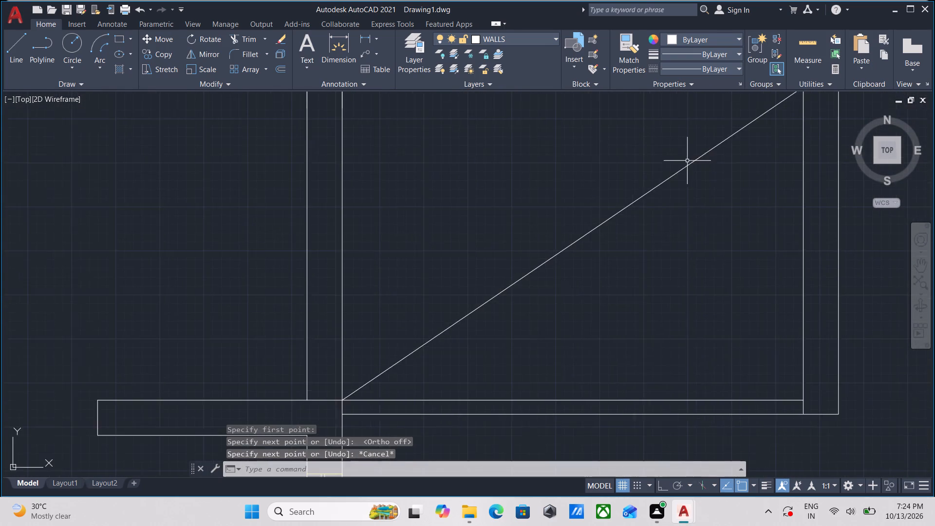
pyautogui.scroll(-1, 566, 200)
pyautogui.moveTo(566, 200); pyautogui.dragTo(656, 190, button='middle')
pyautogui.moveTo(505, 209); pyautogui.dragTo(521, 227, button='middle')
pyautogui.press('l')
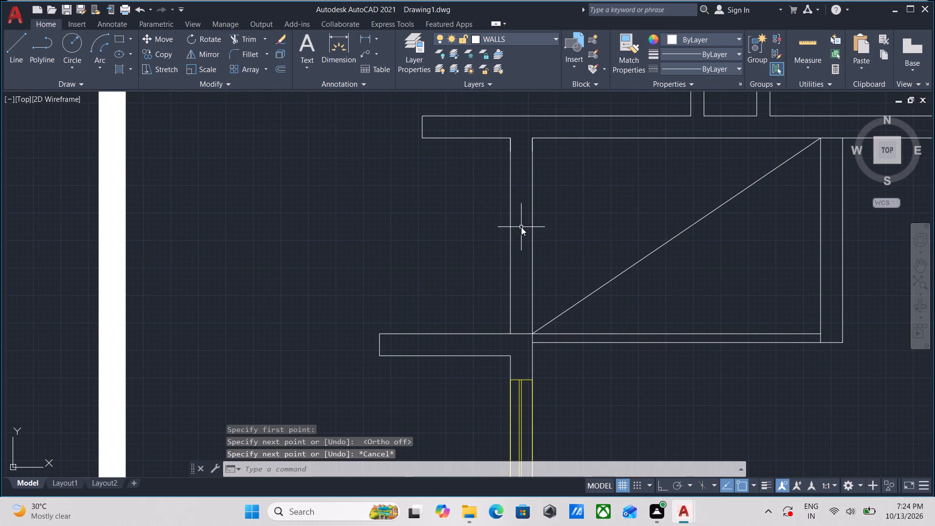
pyautogui.press('Return')
pyautogui.click(535, 138)
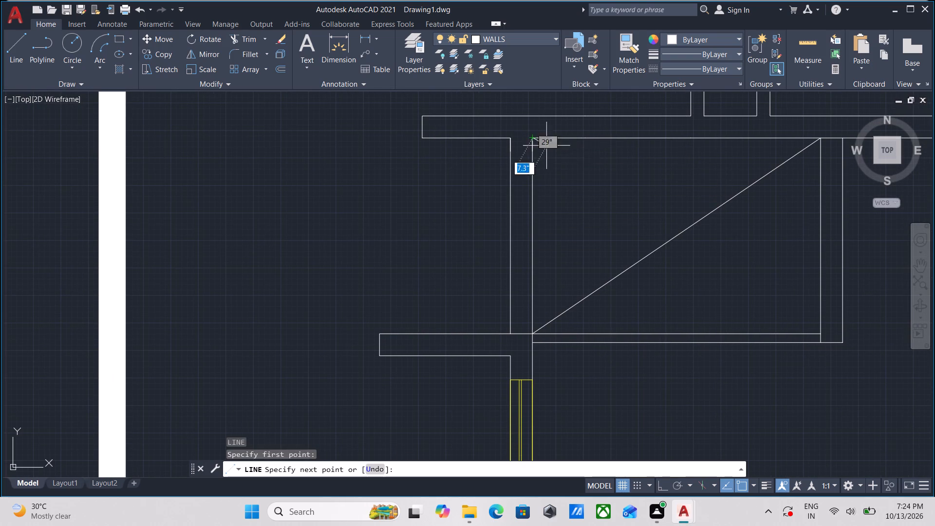
pyautogui.moveTo(677, 207); pyautogui.dragTo(555, 171, button='middle')
pyautogui.click(701, 300)
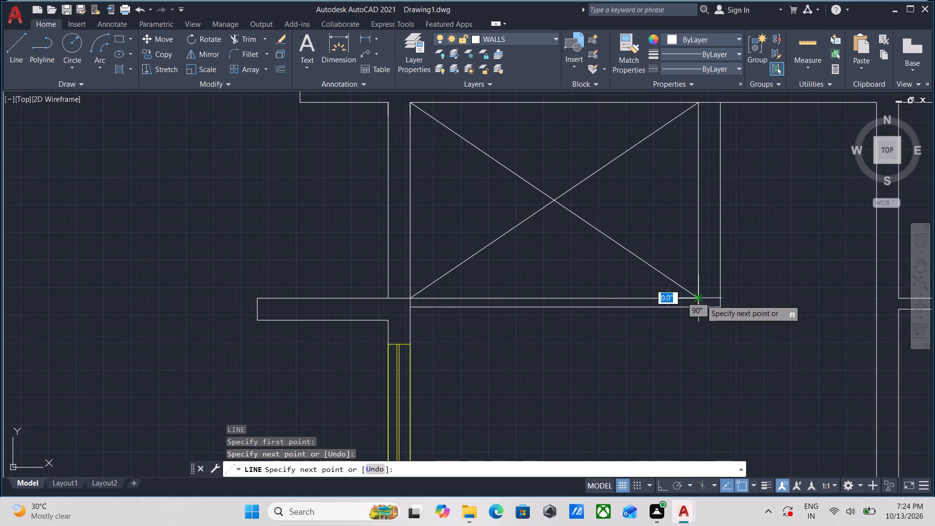
pyautogui.press('Escape')
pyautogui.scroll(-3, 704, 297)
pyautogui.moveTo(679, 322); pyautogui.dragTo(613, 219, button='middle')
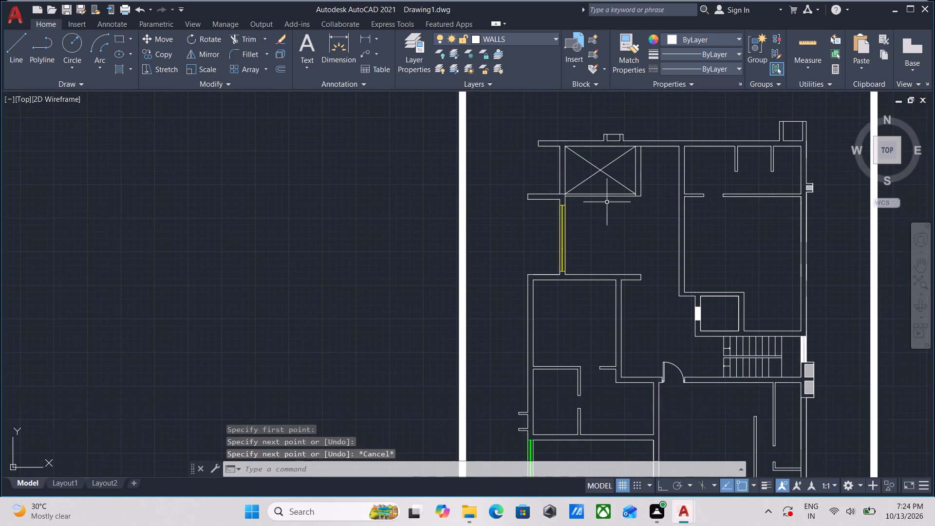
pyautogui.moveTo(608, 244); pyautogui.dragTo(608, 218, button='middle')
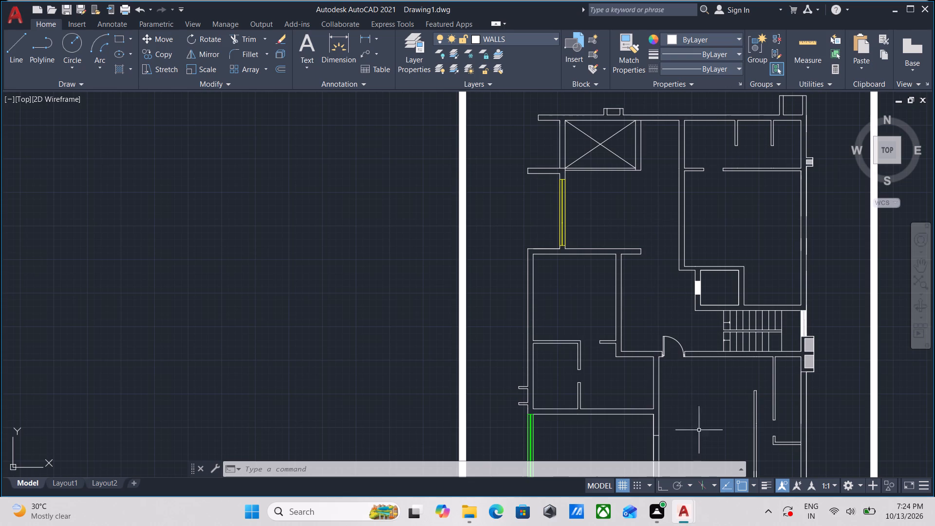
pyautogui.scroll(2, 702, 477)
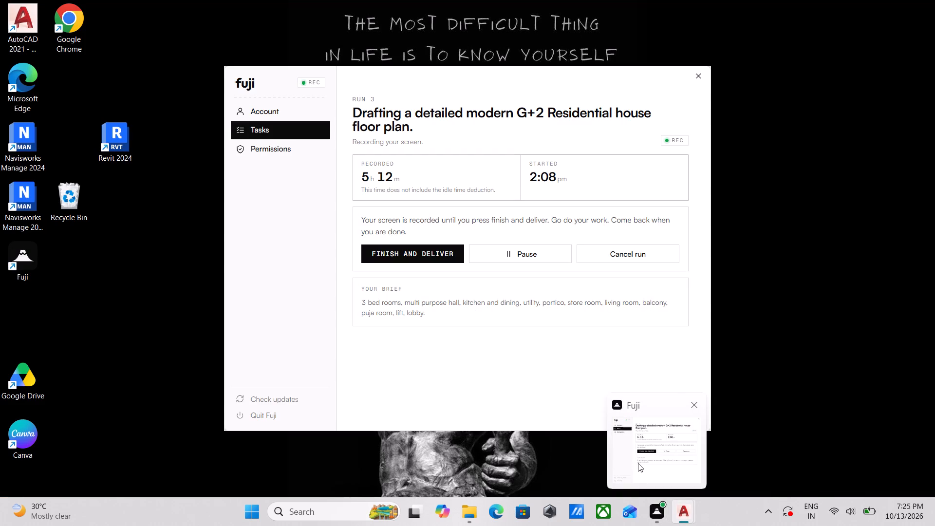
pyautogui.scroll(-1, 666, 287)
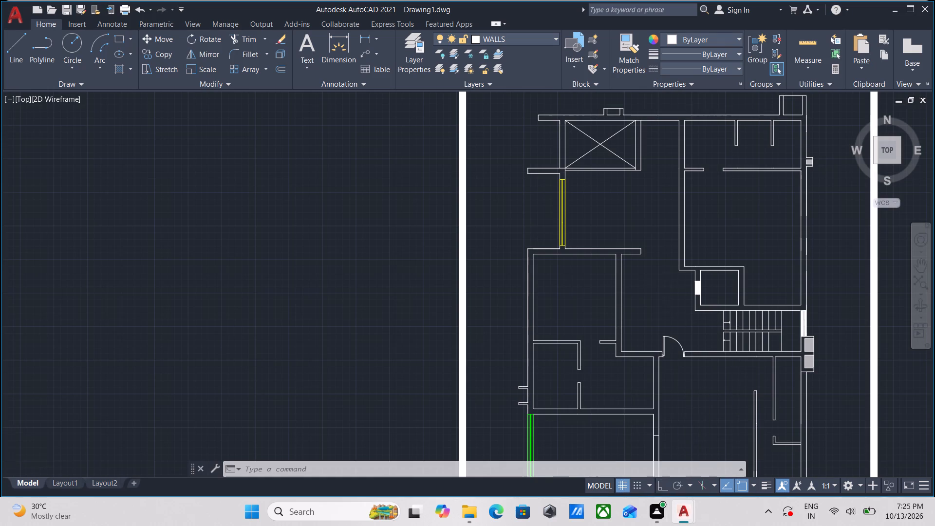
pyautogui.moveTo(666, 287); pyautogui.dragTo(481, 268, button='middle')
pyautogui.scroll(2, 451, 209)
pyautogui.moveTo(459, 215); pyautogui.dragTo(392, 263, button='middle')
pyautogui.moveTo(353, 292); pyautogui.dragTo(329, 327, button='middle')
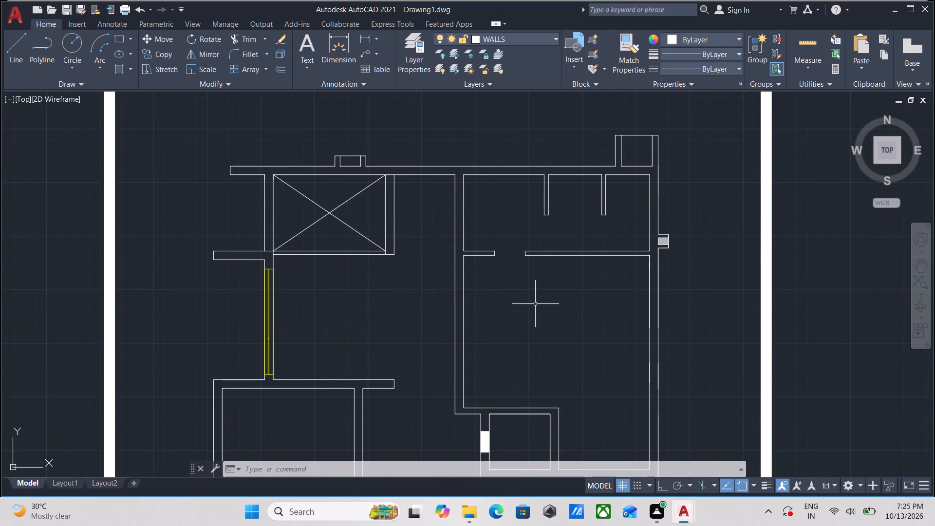
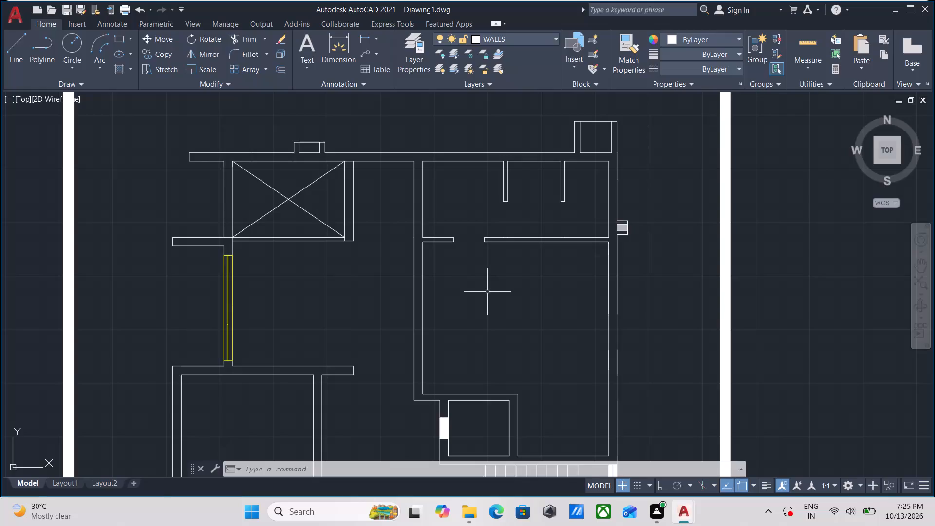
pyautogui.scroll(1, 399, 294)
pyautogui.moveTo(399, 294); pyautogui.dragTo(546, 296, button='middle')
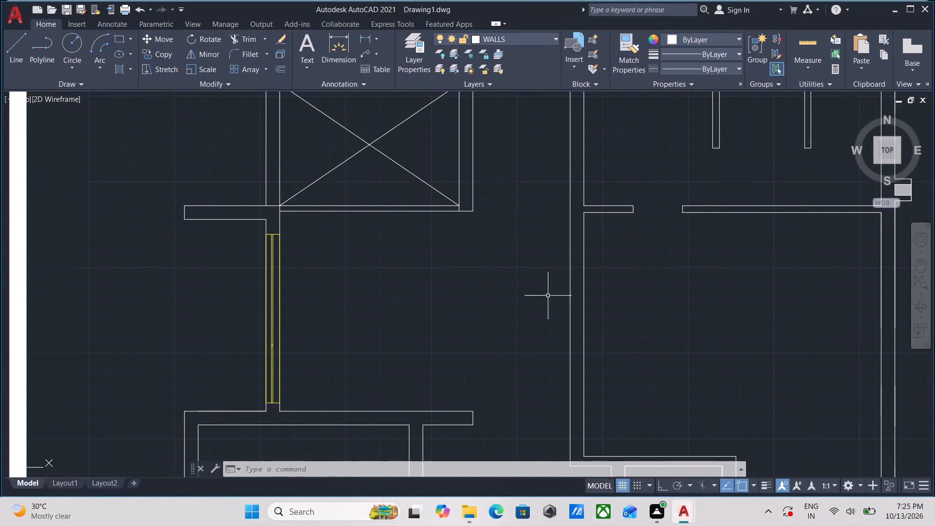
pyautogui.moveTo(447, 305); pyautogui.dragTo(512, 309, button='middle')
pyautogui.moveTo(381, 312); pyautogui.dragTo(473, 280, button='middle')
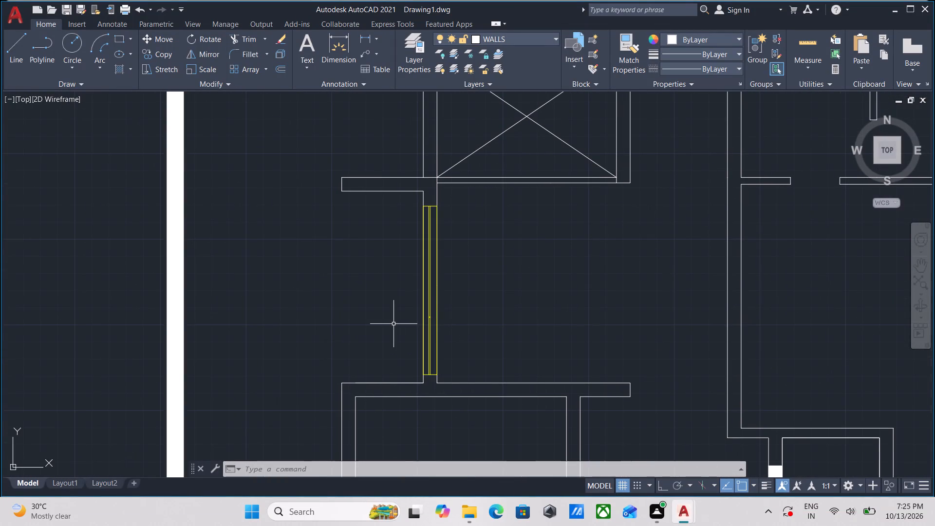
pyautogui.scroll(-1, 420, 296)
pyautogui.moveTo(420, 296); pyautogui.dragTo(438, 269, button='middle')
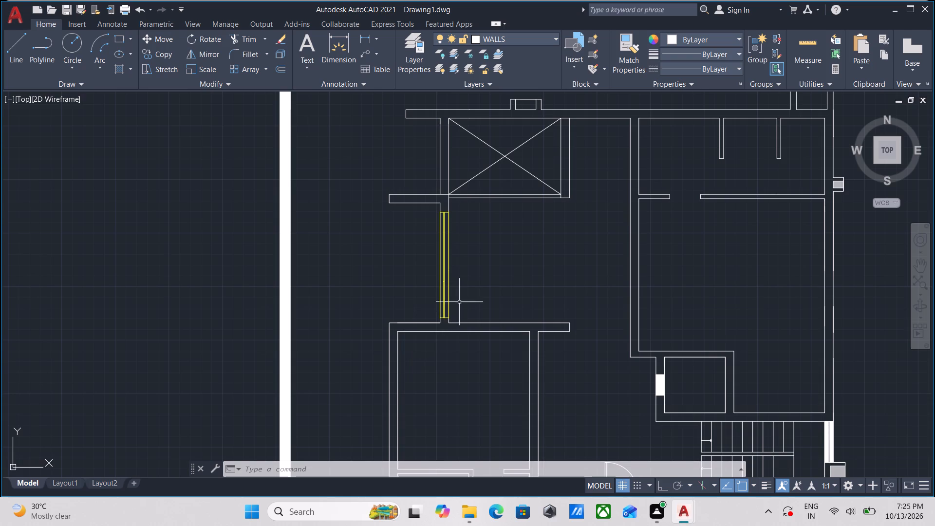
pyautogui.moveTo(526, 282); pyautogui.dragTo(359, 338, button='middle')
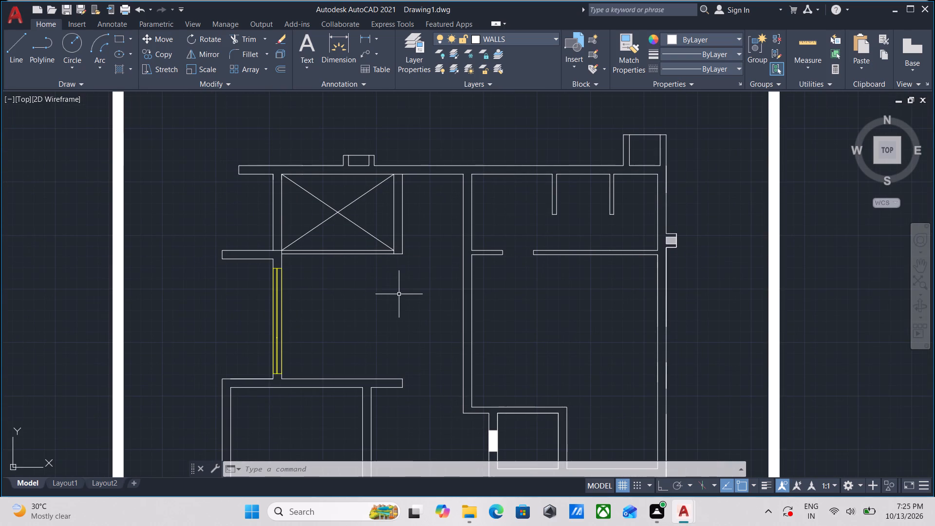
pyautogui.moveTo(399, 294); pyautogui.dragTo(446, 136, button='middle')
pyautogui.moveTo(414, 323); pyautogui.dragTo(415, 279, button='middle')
# Make WINDOWS the current layer.
pyautogui.moveTo(424, 264); pyautogui.dragTo(415, 502, button='middle')
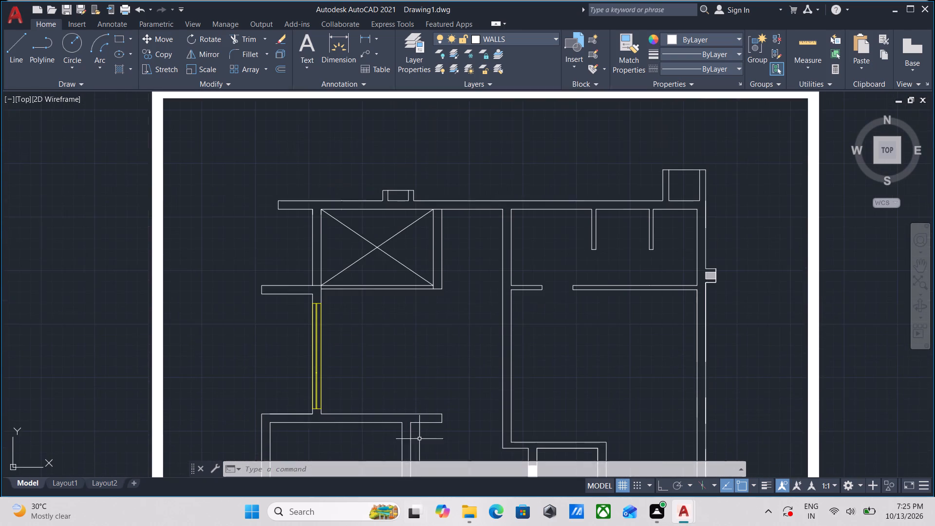
pyautogui.moveTo(425, 309); pyautogui.dragTo(415, 429, button='middle')
pyautogui.write('rec')
pyautogui.press('Return')
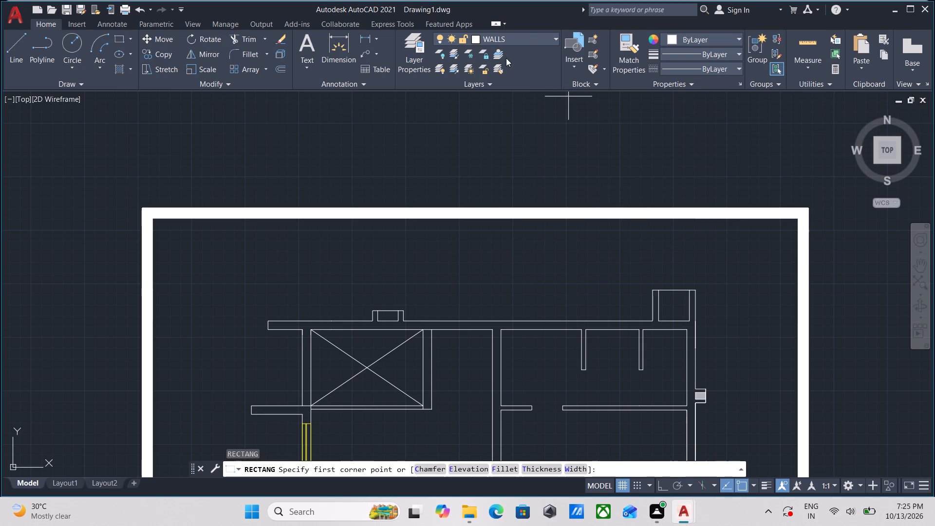
pyautogui.click(529, 32)
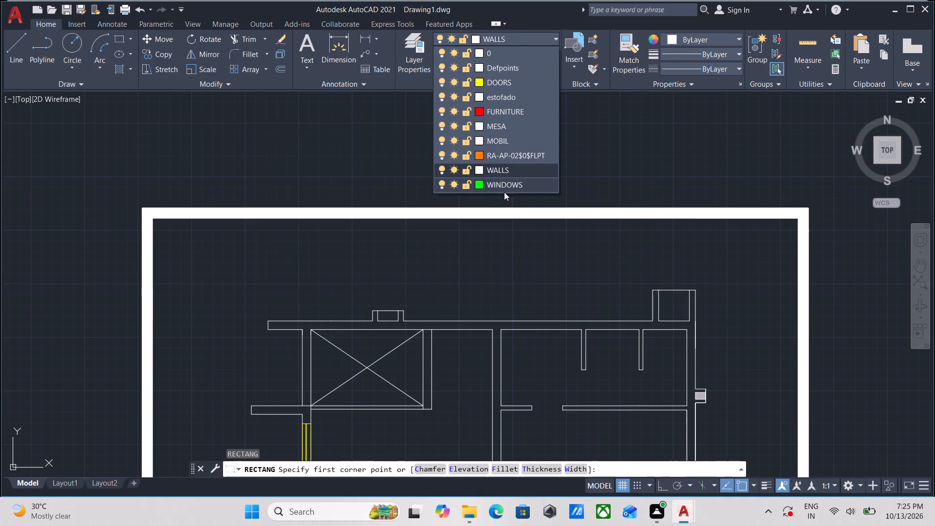
pyautogui.click(505, 191)
# Draw a rectangle 2' wide and 10" high in the empty space above the plan's top wall.
pyautogui.scroll(2, 525, 322)
pyautogui.scroll(1, 552, 240)
pyautogui.moveTo(552, 231); pyautogui.dragTo(532, 281, button='middle')
pyautogui.write('re')
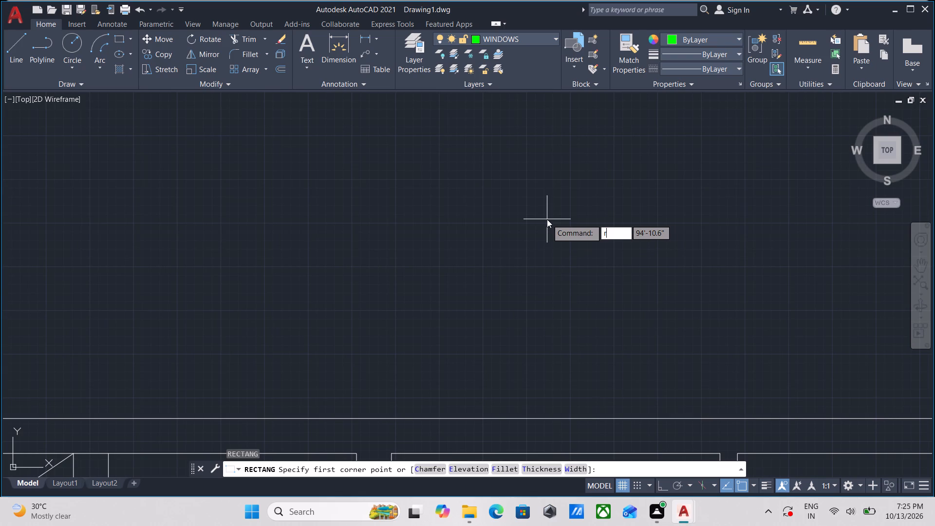
pyautogui.press('c')
pyautogui.press('Return')
pyautogui.click(549, 172)
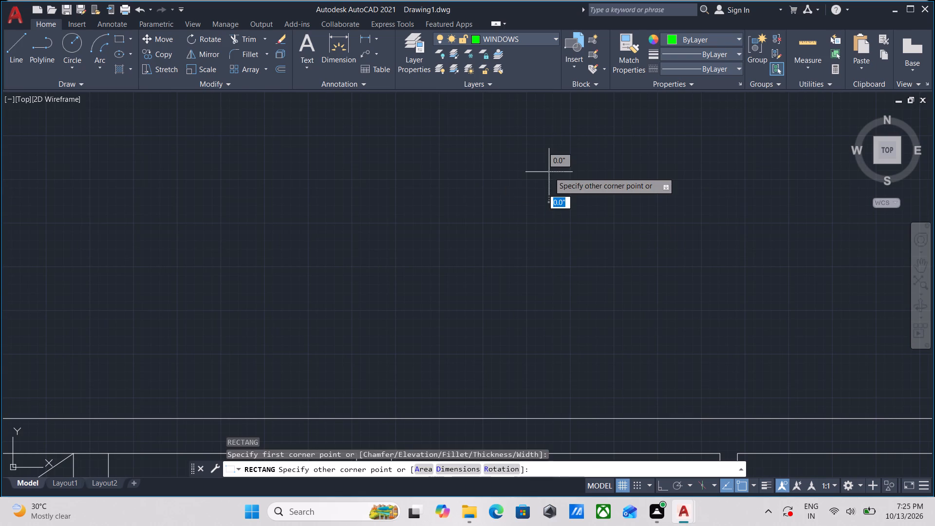
pyautogui.moveTo(622, 199); pyautogui.dragTo(630, 222, button='middle')
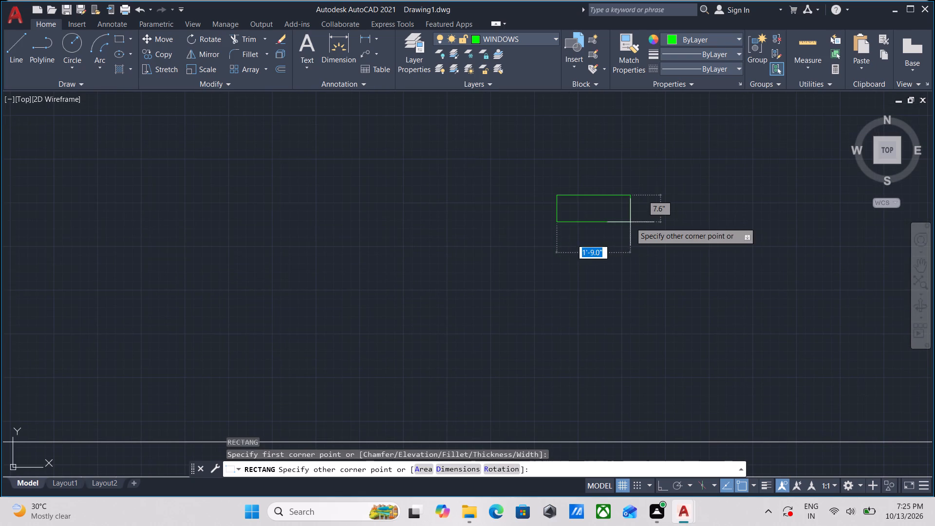
pyautogui.press('2')
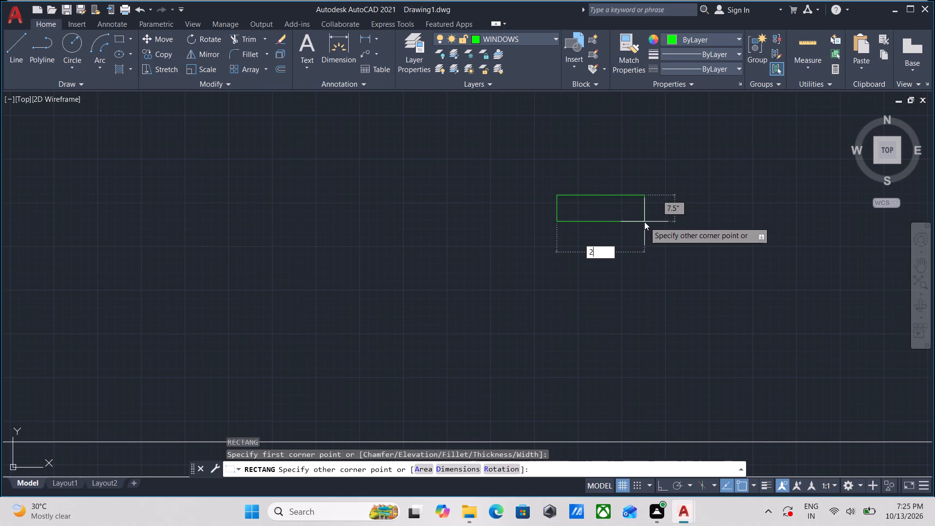
pyautogui.press("'")
pyautogui.press('Tab')
pyautogui.write('10')
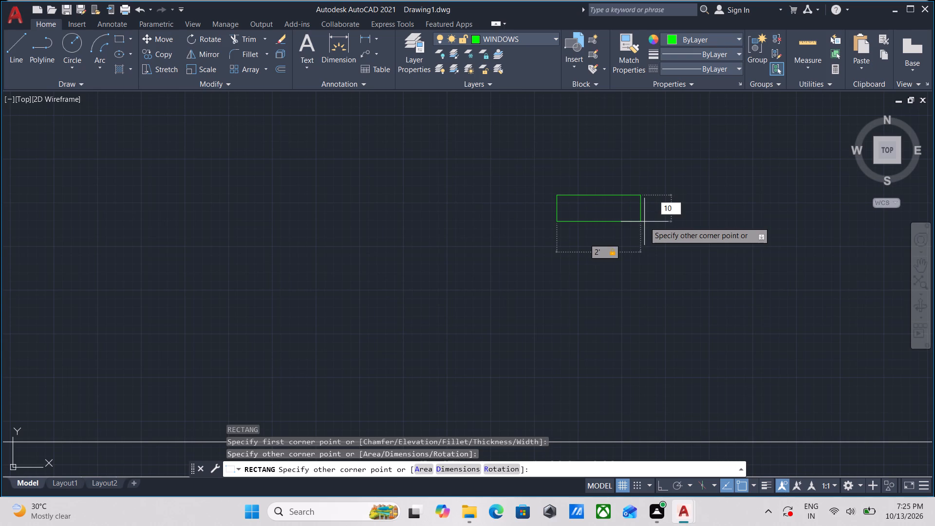
pyautogui.hotkey('shift', '"')
pyautogui.press('Return')
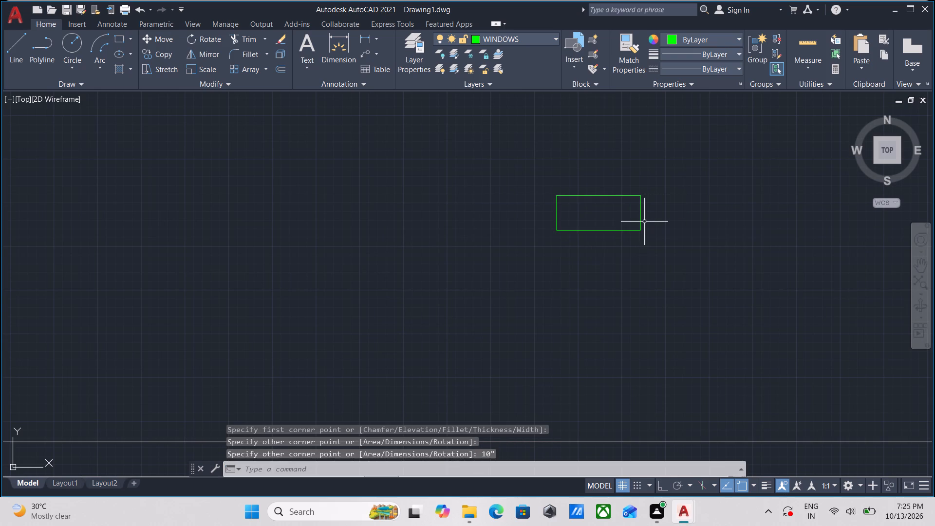
# Draw a horizontal line across the middle of the rectangle, joining the midpoints of its two short sides.
pyautogui.scroll(4, 644, 222)
pyautogui.moveTo(577, 214); pyautogui.dragTo(637, 246, button='middle')
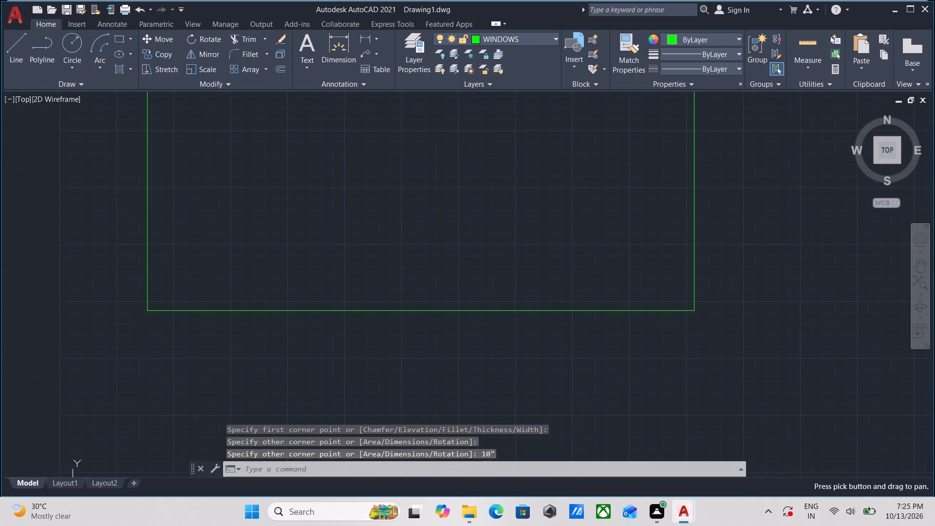
pyautogui.press('l')
pyautogui.press('Return')
pyautogui.scroll(-2, 521, 221)
pyautogui.moveTo(521, 221); pyautogui.dragTo(634, 264, button='middle')
pyautogui.scroll(1, 583, 248)
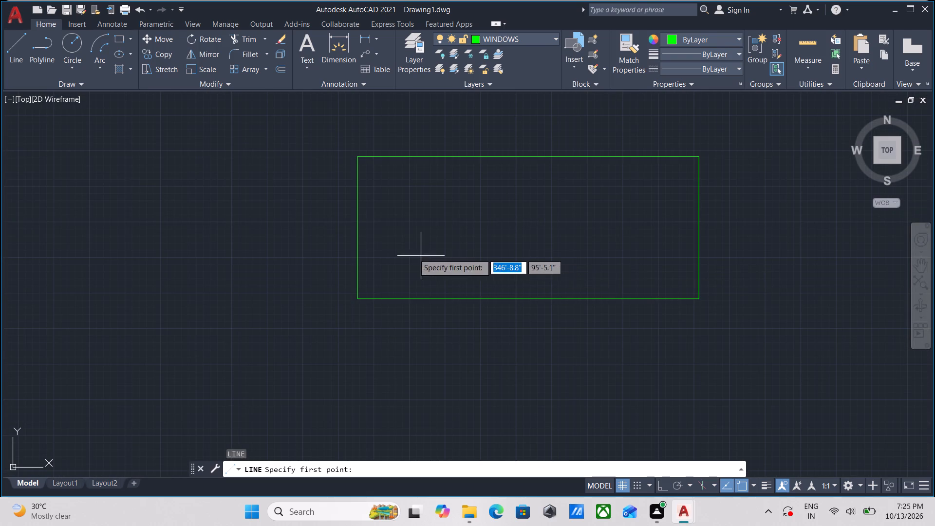
pyautogui.click(357, 227)
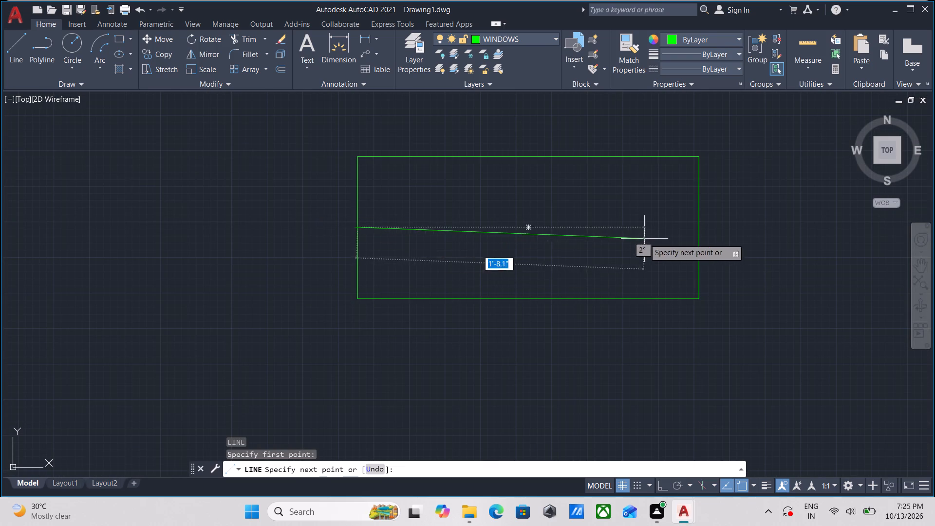
pyautogui.click(703, 225)
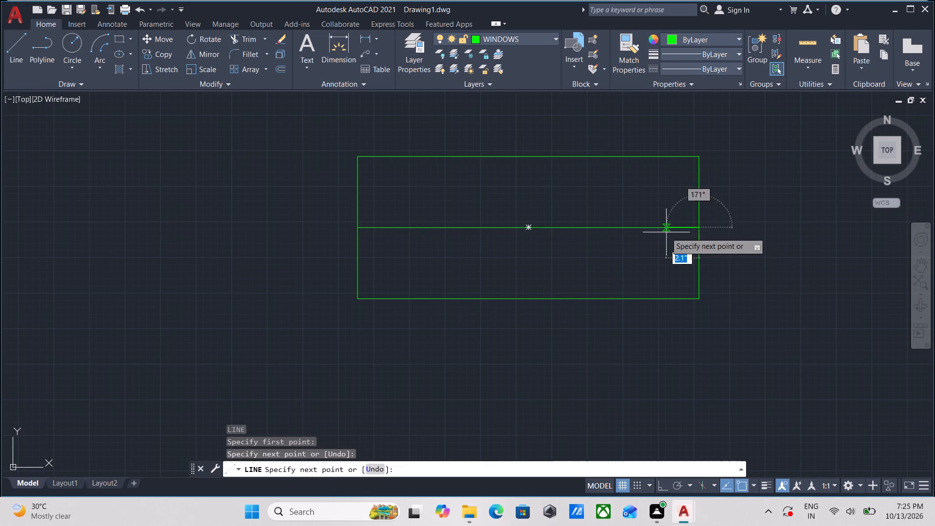
pyautogui.press('Escape')
# Offset the rectangle's middle line 0.5" upward.
pyautogui.click(630, 240)
pyautogui.click(597, 217)
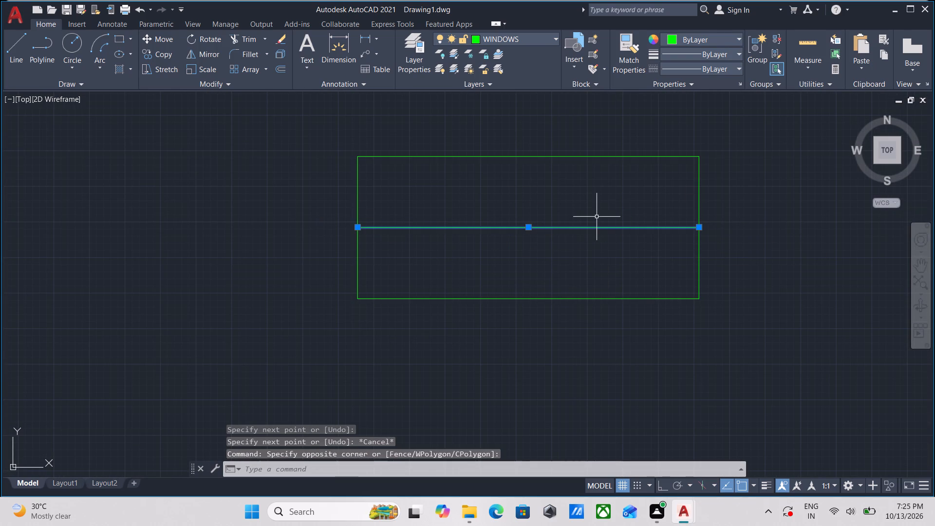
pyautogui.press('o')
pyautogui.press('Return')
pyautogui.click(544, 226)
pyautogui.click(545, 215)
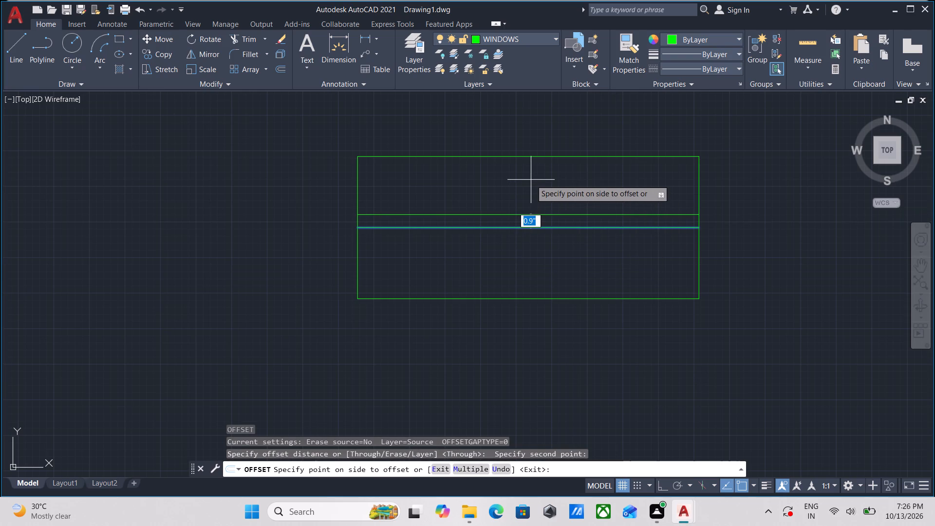
pyautogui.write('0.5')
pyautogui.hotkey('shift', ':')
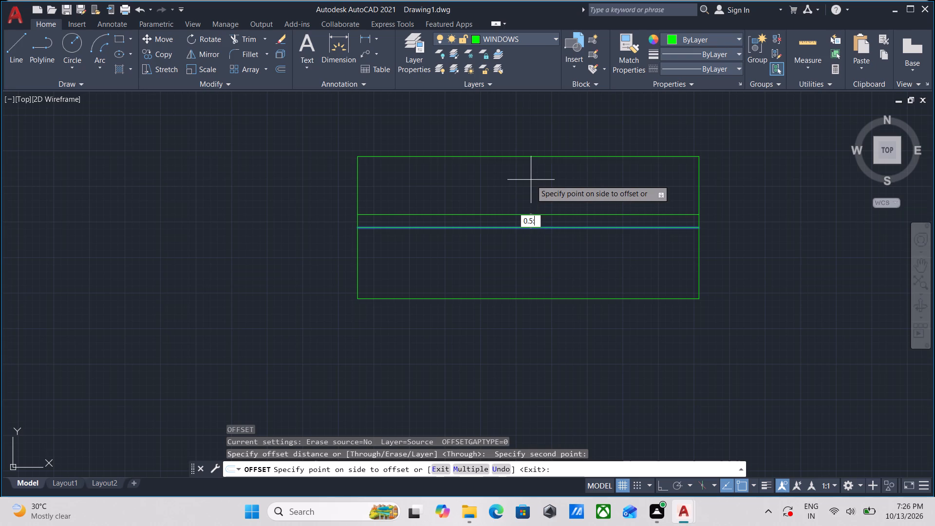
pyautogui.press('BackSpace')
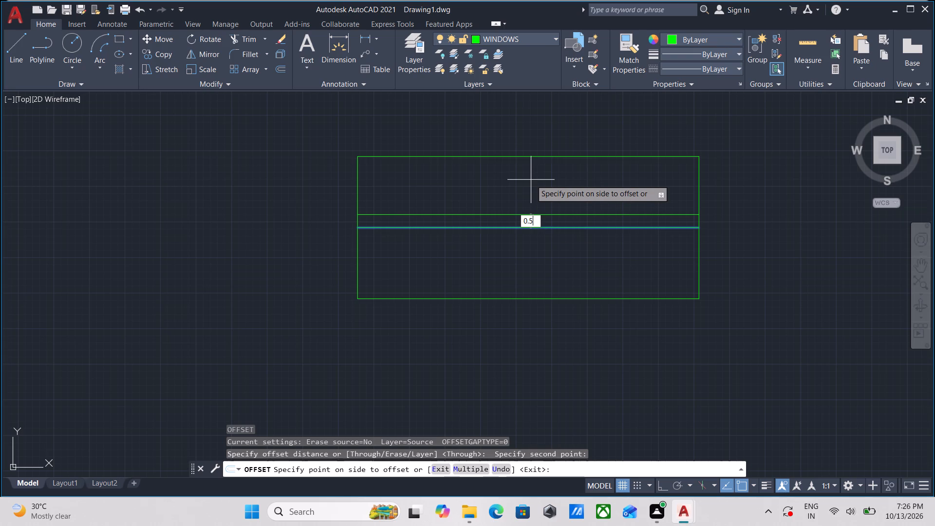
pyautogui.hotkey('shift', '"')
pyautogui.press('Return')
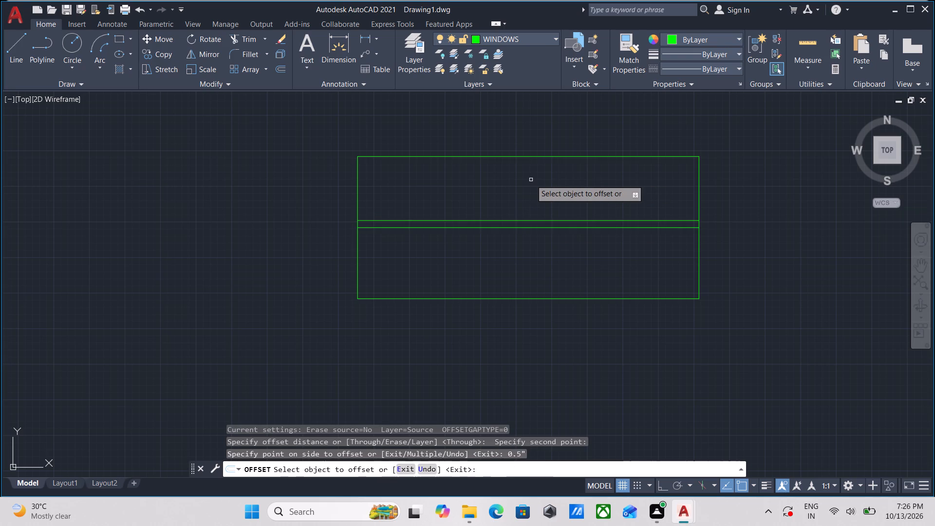
# Offset the same middle line 0.5" downward and end the Offset command.
pyautogui.click(526, 228)
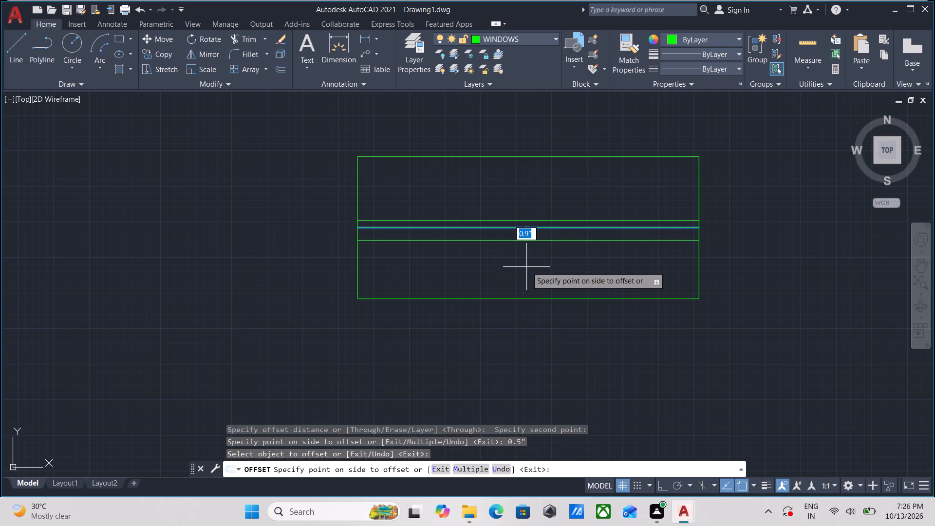
pyautogui.press('0')
pyautogui.write('.5')
pyautogui.hotkey('shift', '"')
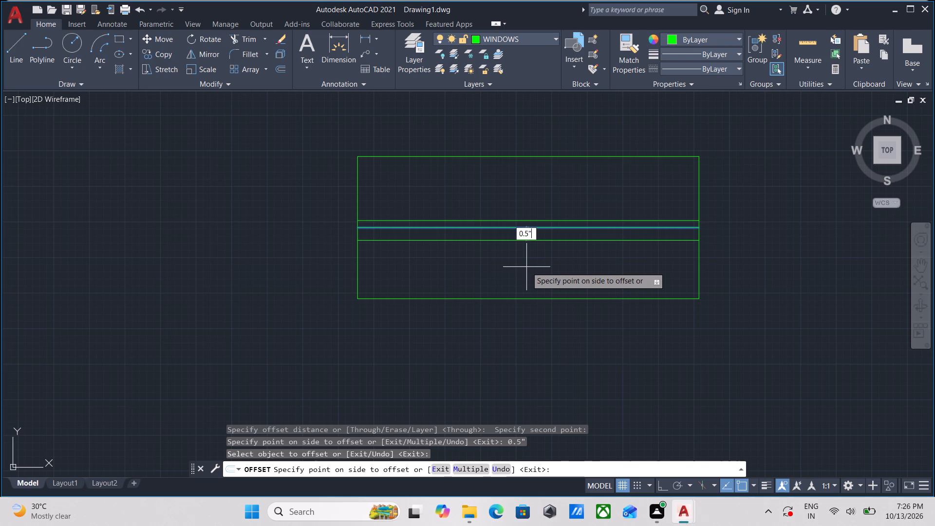
pyautogui.press('Return')
pyautogui.scroll(-4, 526, 267)
pyautogui.press('Escape')
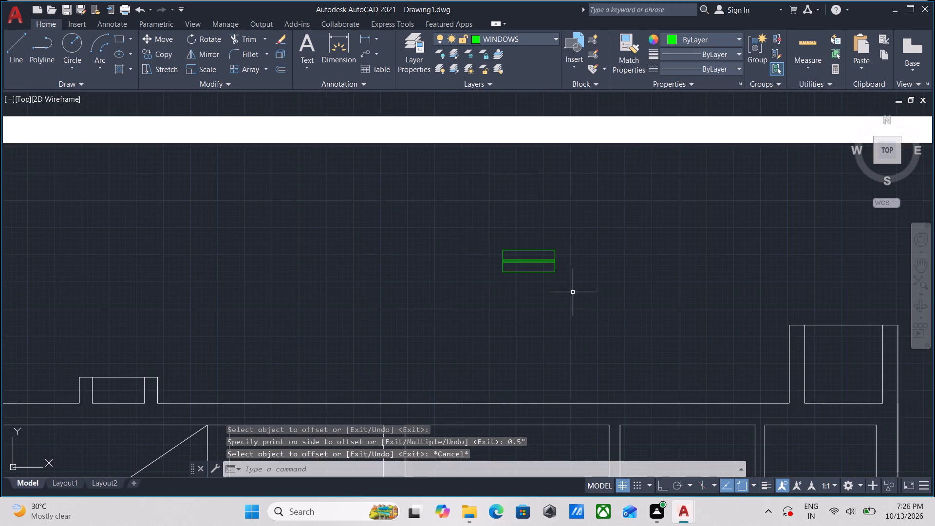
# Group the rectangle and its three inner lines as one window symbol.
pyautogui.scroll(2, 573, 292)
pyautogui.click(561, 280)
pyautogui.click(334, 157)
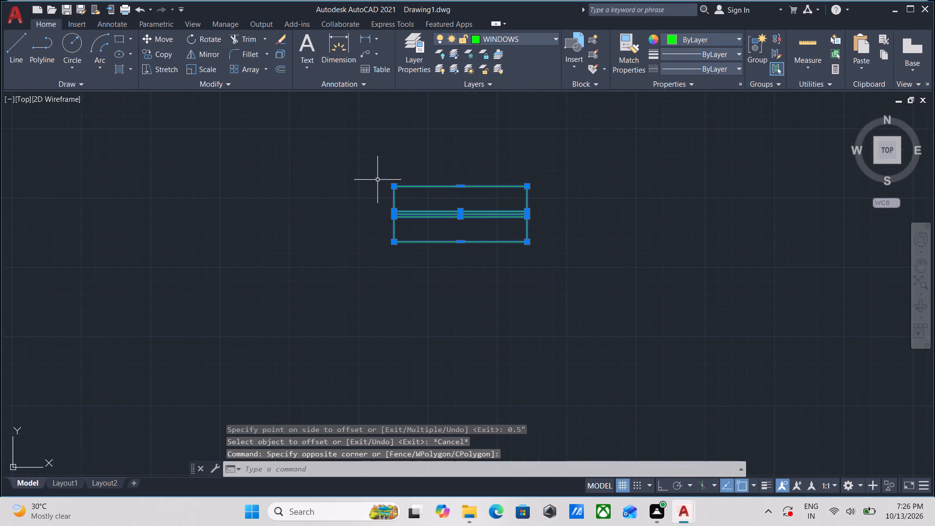
pyautogui.press('g')
pyautogui.press('Return')
# Copy the window group by its lower-left corner into the top wall, on the inner face between the two short partition stubs.
pyautogui.click(513, 291)
pyautogui.click(447, 189)
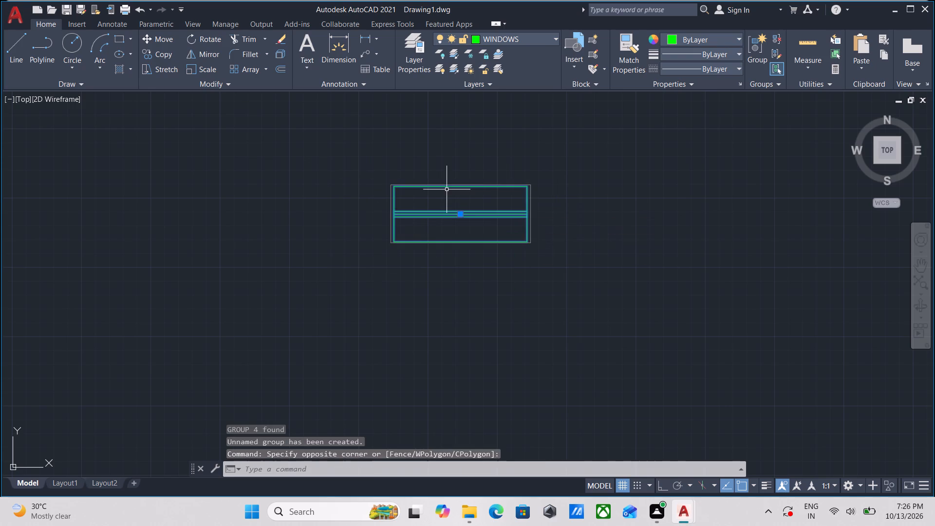
pyautogui.press('c')
pyautogui.press('o')
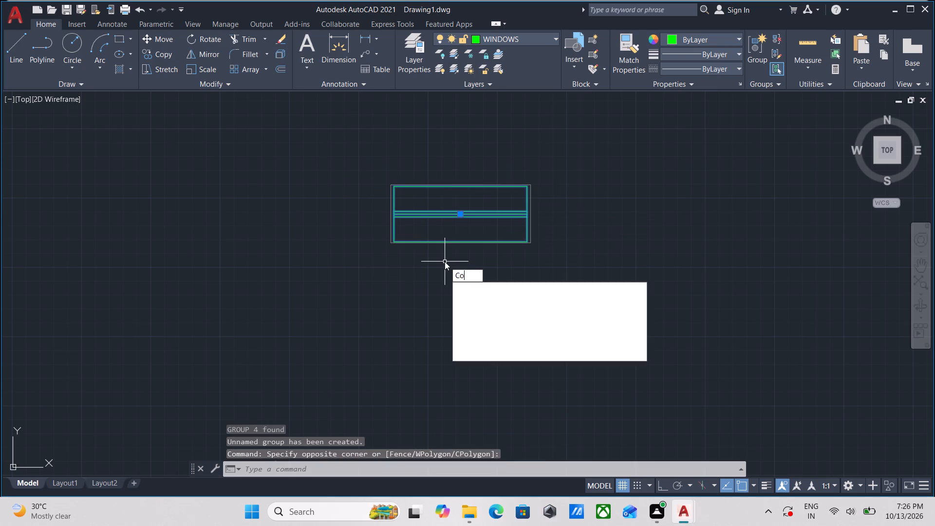
pyautogui.press('Return')
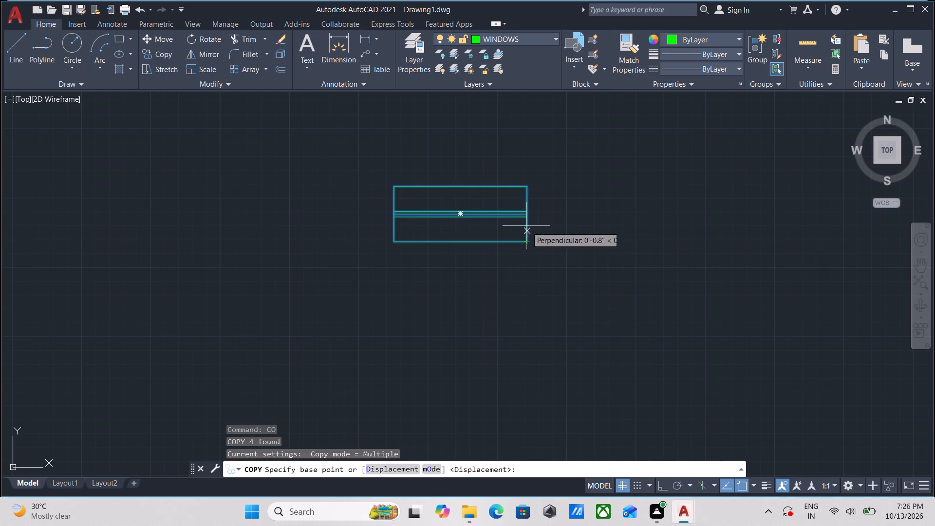
pyautogui.click(393, 241)
pyautogui.scroll(-2, 567, 266)
pyautogui.moveTo(567, 266); pyautogui.dragTo(490, 187, button='middle')
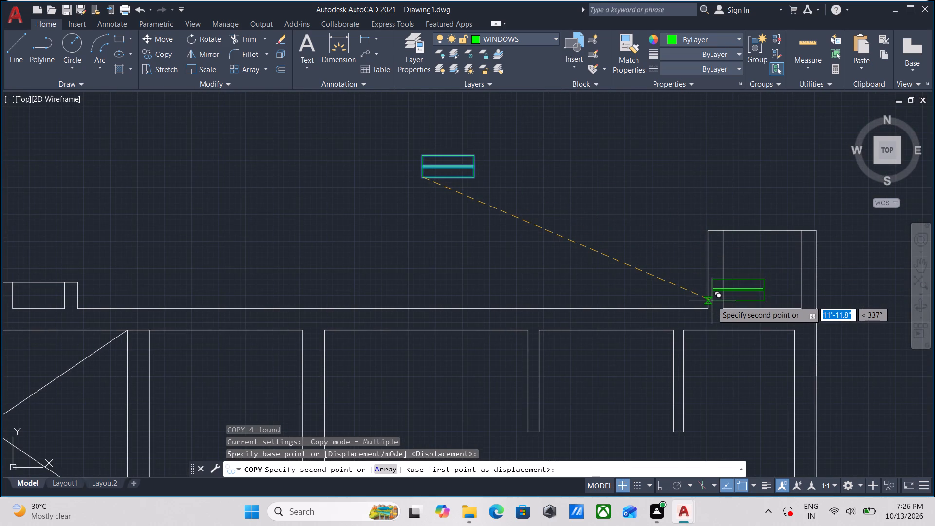
pyautogui.scroll(2, 693, 332)
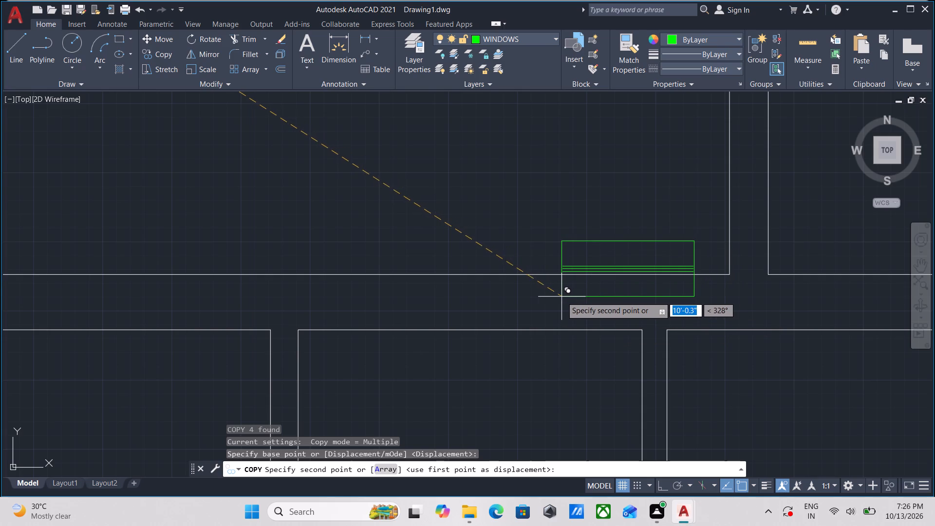
pyautogui.scroll(-1, 656, 303)
pyautogui.scroll(-1, 754, 343)
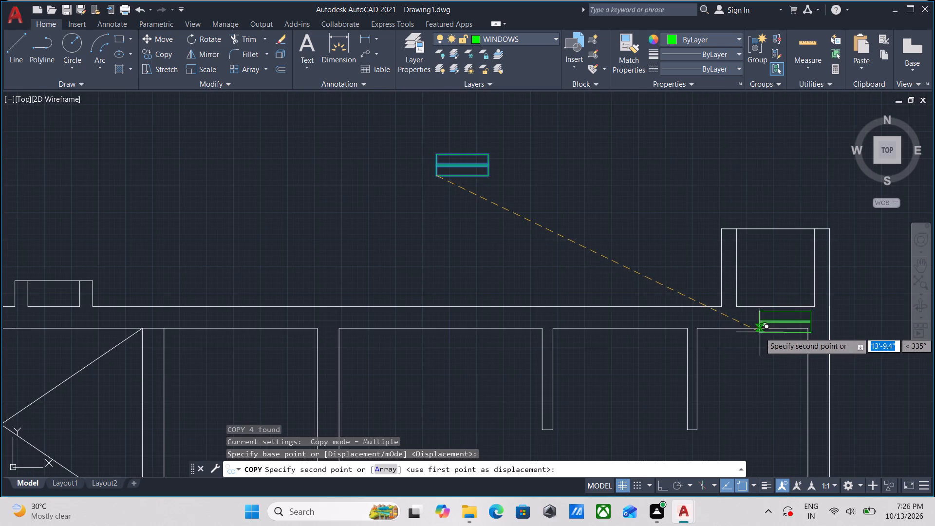
pyautogui.scroll(2, 690, 330)
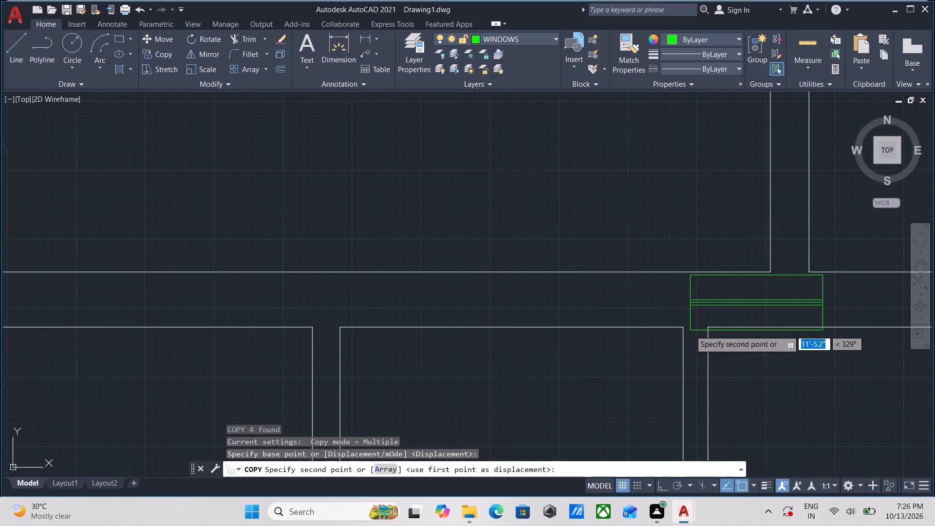
pyautogui.click(542, 327)
pyautogui.scroll(-2, 561, 268)
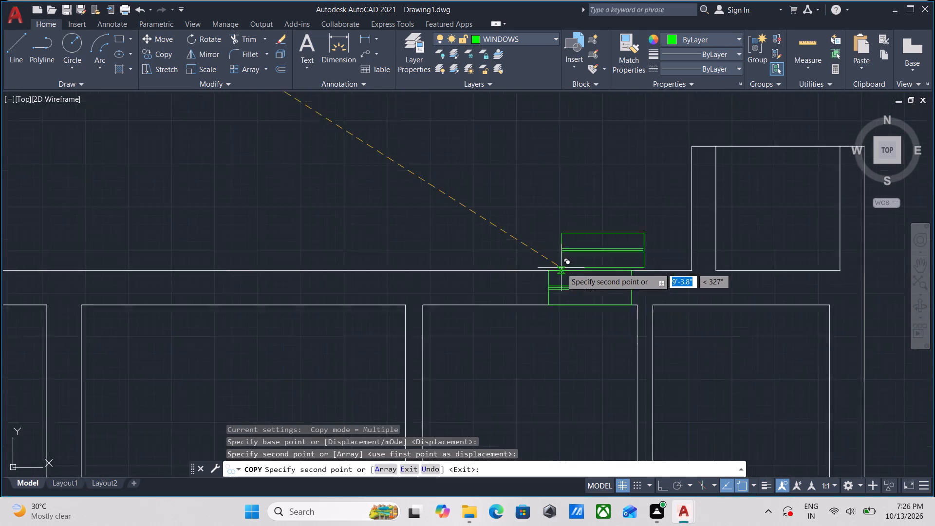
# Rotate the original window symbol above the plan to vertical about its lower-right corner, with Ortho on.
pyautogui.scroll(-1, 561, 268)
pyautogui.moveTo(561, 268); pyautogui.dragTo(543, 307, button='middle')
pyautogui.press('Escape')
pyautogui.scroll(-2, 540, 263)
pyautogui.moveTo(540, 263); pyautogui.dragTo(594, 234, button='middle')
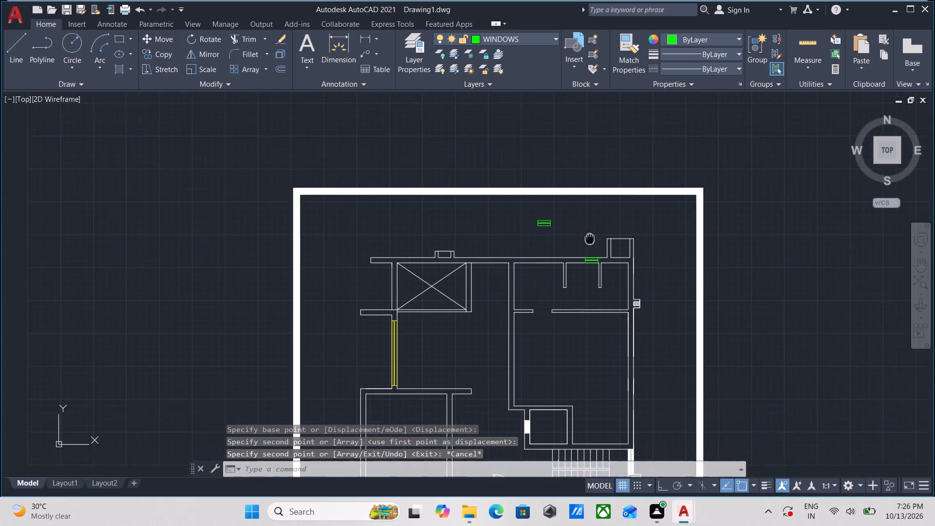
pyautogui.moveTo(594, 234); pyautogui.dragTo(602, 227, button='middle')
pyautogui.moveTo(554, 332); pyautogui.dragTo(590, 285, button='middle')
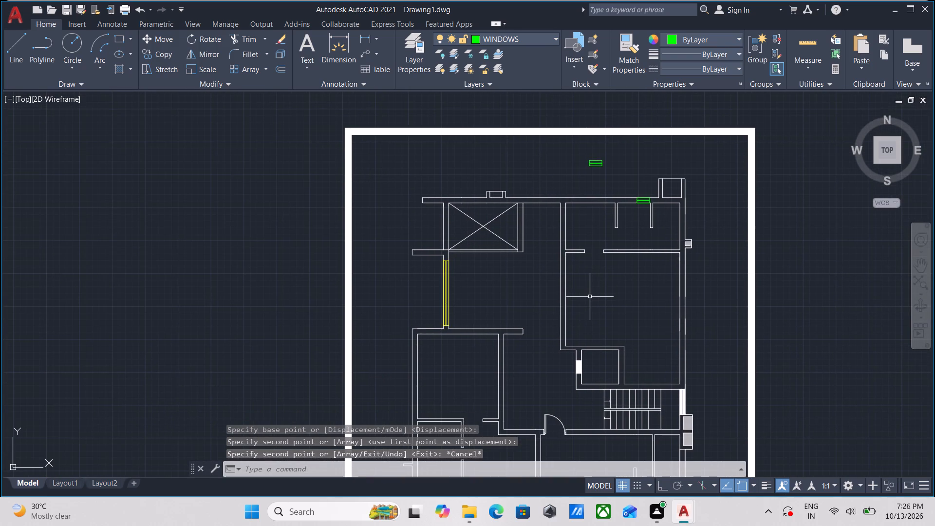
pyautogui.moveTo(589, 297); pyautogui.dragTo(472, 405, button='middle')
pyautogui.scroll(2, 492, 301)
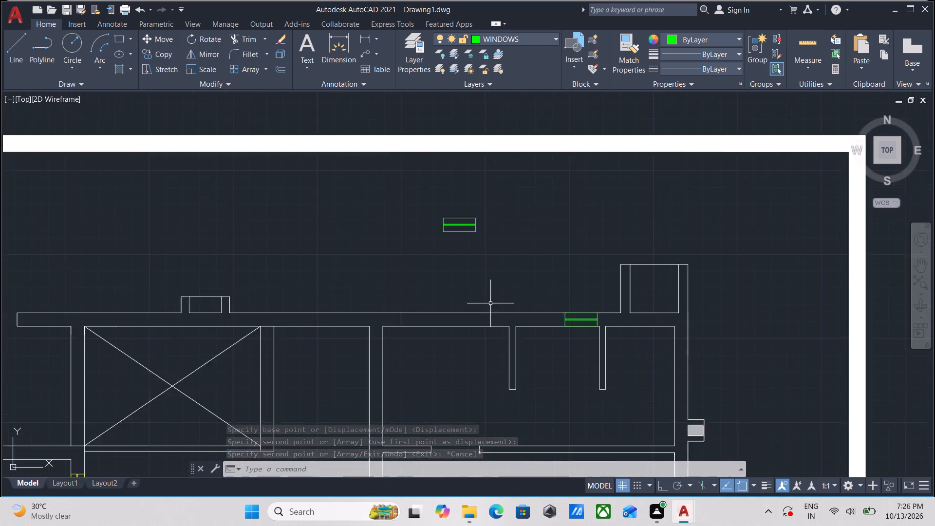
pyautogui.scroll(1, 489, 305)
pyautogui.moveTo(498, 283); pyautogui.dragTo(496, 264)
pyautogui.click(391, 117)
pyautogui.write('ro')
pyautogui.press('Return')
pyautogui.scroll(2, 408, 191)
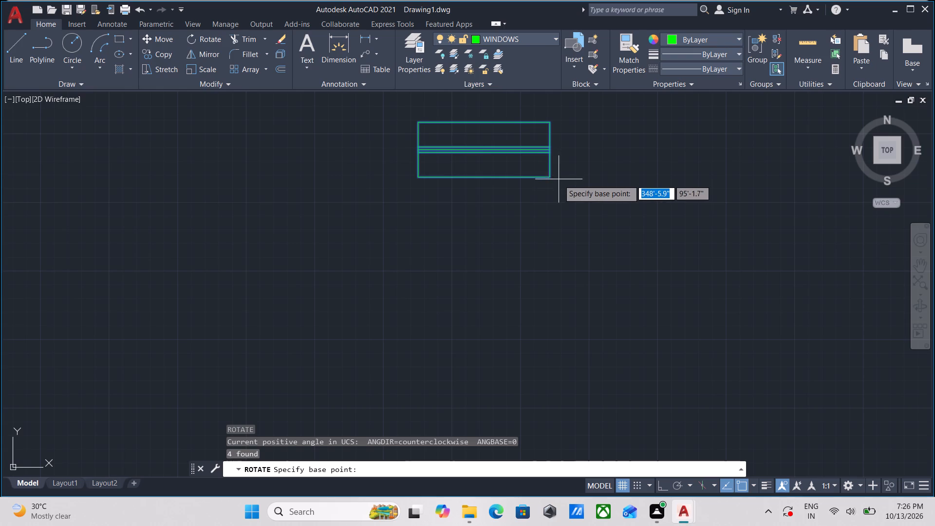
pyautogui.click(549, 177)
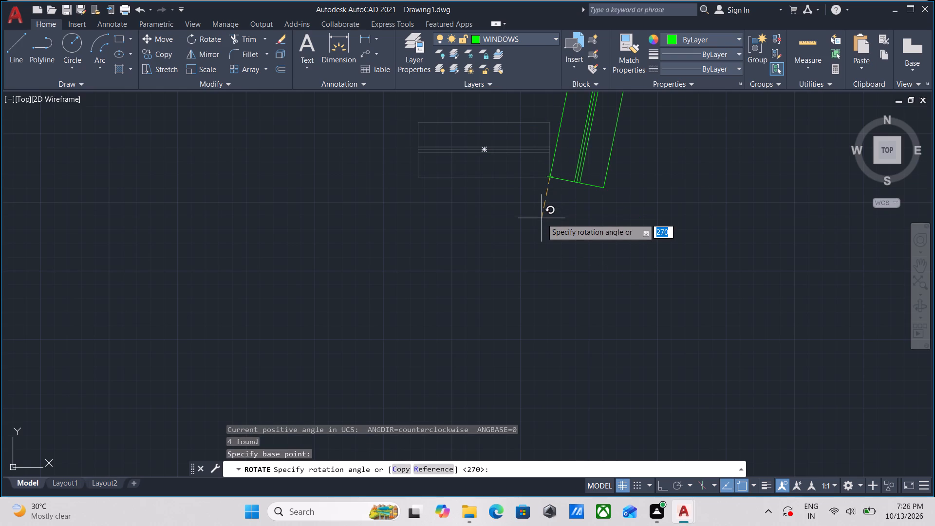
pyautogui.press('F8')
pyautogui.click(541, 260)
# Copy the vertical window symbol by its lower-left corner onto the right exterior wall's inner face, just above the L-shaped partition in the lower-right room.
pyautogui.click(649, 232)
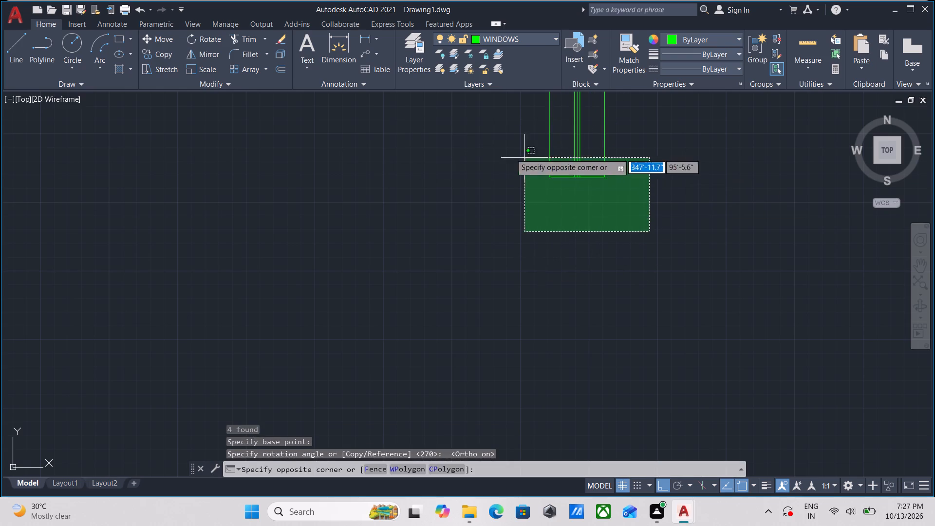
pyautogui.click(509, 153)
pyautogui.moveTo(526, 164); pyautogui.dragTo(550, 239, button='middle')
pyautogui.write('c0')
pyautogui.press('Return')
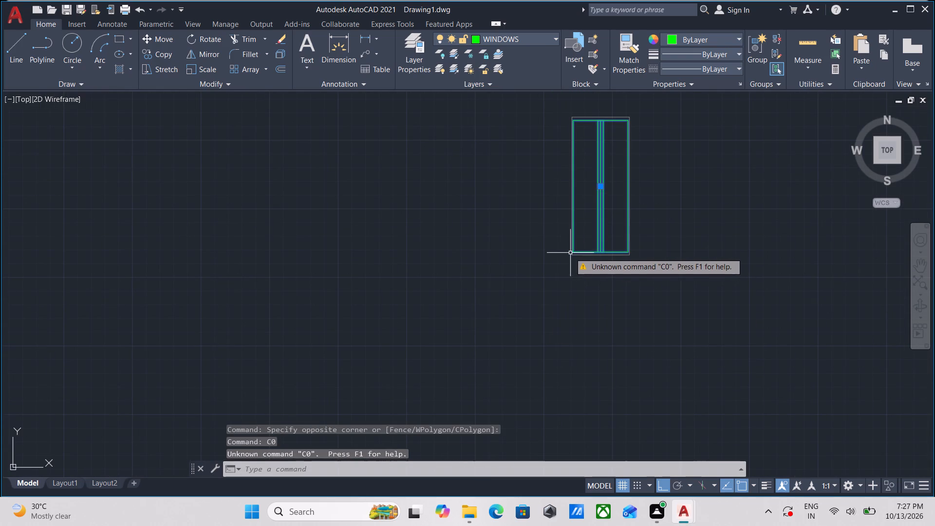
pyautogui.scroll(1, 589, 264)
pyautogui.press('Escape')
pyautogui.click(670, 268)
pyautogui.click(597, 195)
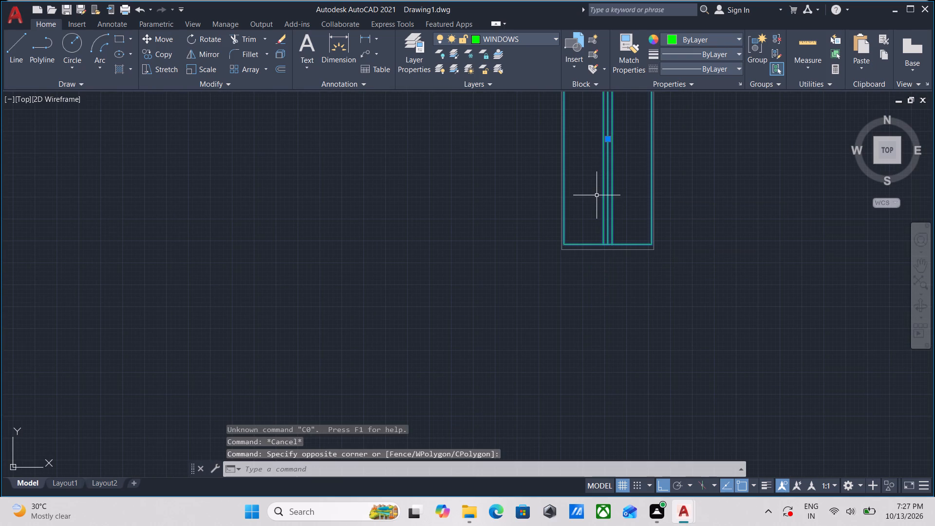
pyautogui.write('co')
pyautogui.press('Return')
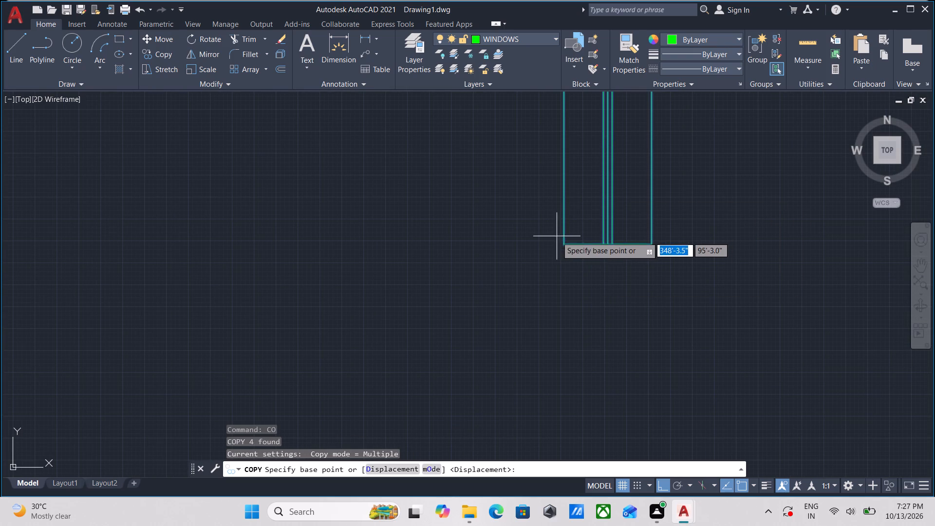
pyautogui.click(564, 246)
pyautogui.press('F8')
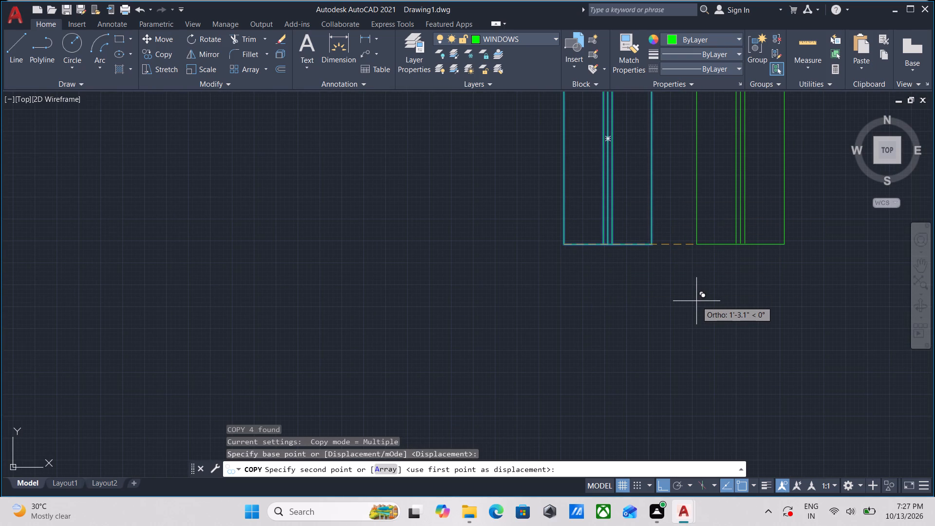
pyautogui.scroll(-1, 696, 298)
pyautogui.moveTo(696, 298); pyautogui.dragTo(524, 160, button='middle')
pyautogui.scroll(-3, 563, 240)
pyautogui.moveTo(572, 257); pyautogui.dragTo(460, 87, button='middle')
pyautogui.moveTo(665, 314); pyautogui.dragTo(633, 262, button='middle')
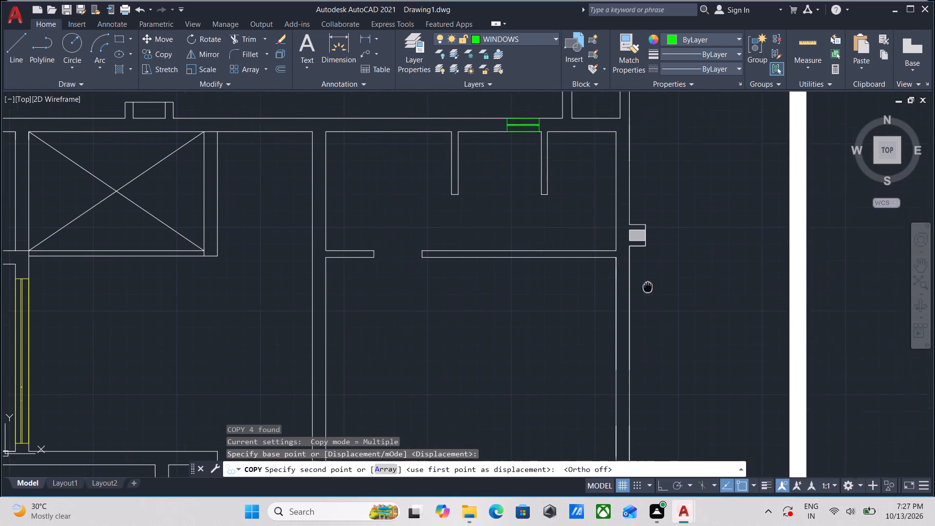
pyautogui.moveTo(633, 262); pyautogui.dragTo(606, 188, button='middle')
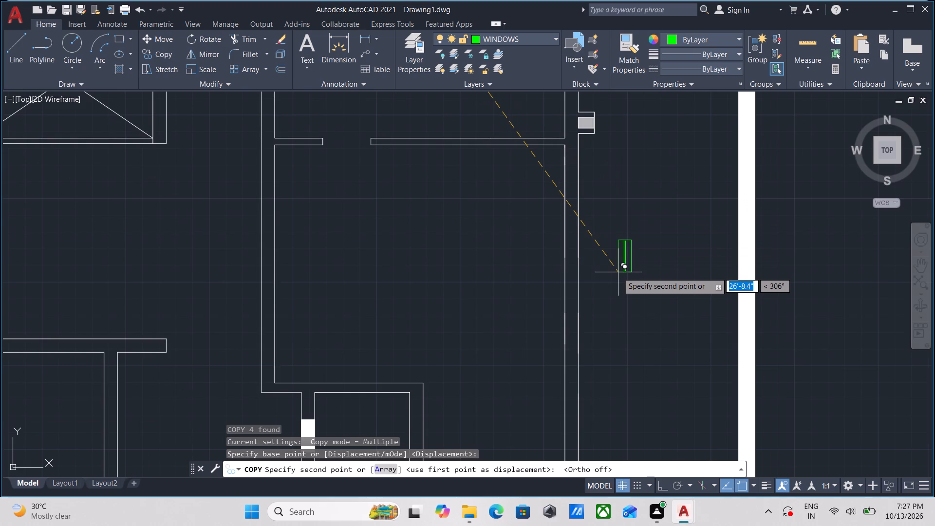
pyautogui.moveTo(618, 272); pyautogui.dragTo(587, 125, button='middle')
pyautogui.scroll(-1, 582, 241)
pyautogui.moveTo(582, 241); pyautogui.dragTo(582, 264, button='middle')
pyautogui.scroll(-1, 582, 241)
pyautogui.moveTo(589, 256); pyautogui.dragTo(581, 180, button='middle')
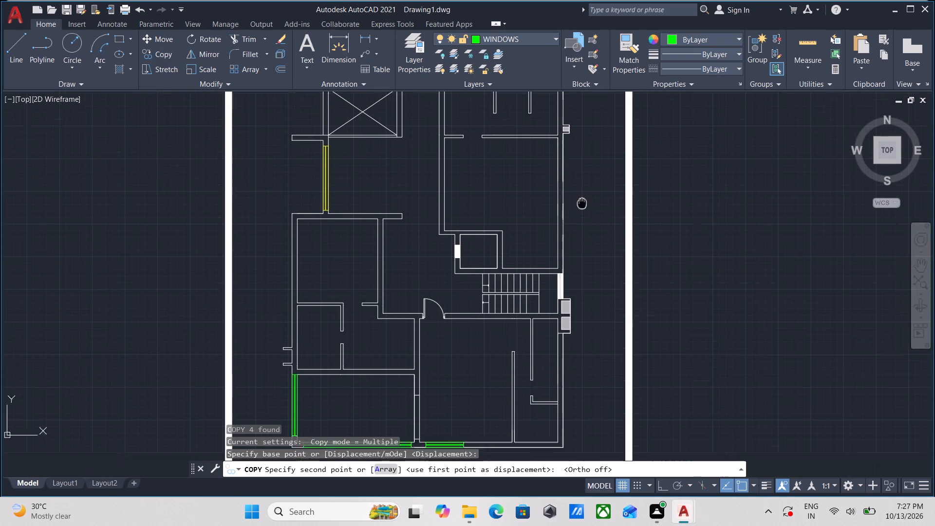
pyautogui.moveTo(581, 180); pyautogui.dragTo(580, 172, button='middle')
pyautogui.moveTo(570, 317); pyautogui.dragTo(570, 264, button='middle')
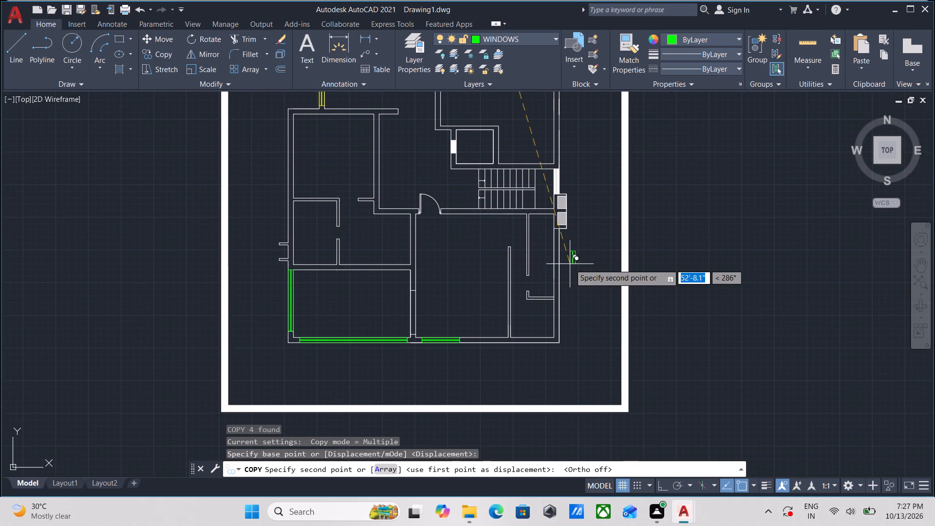
pyautogui.scroll(2, 570, 269)
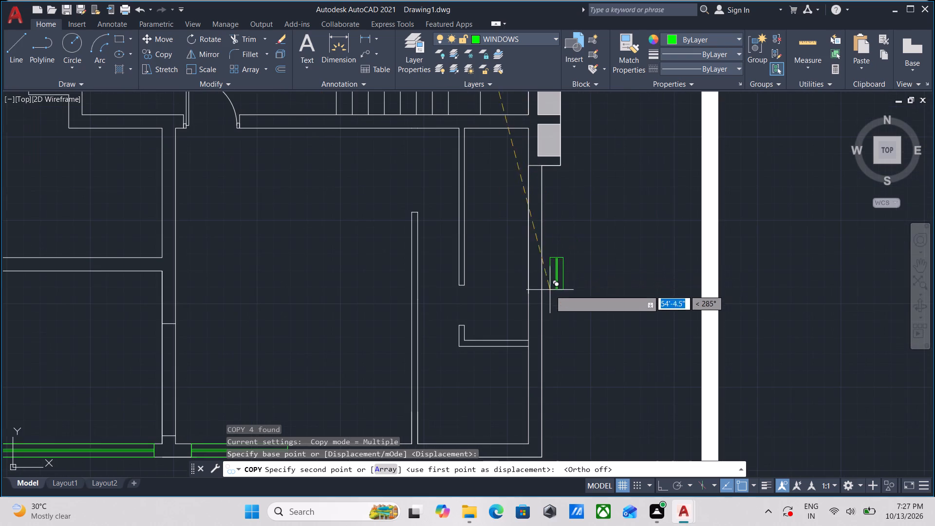
pyautogui.scroll(2, 531, 304)
pyautogui.click(524, 315)
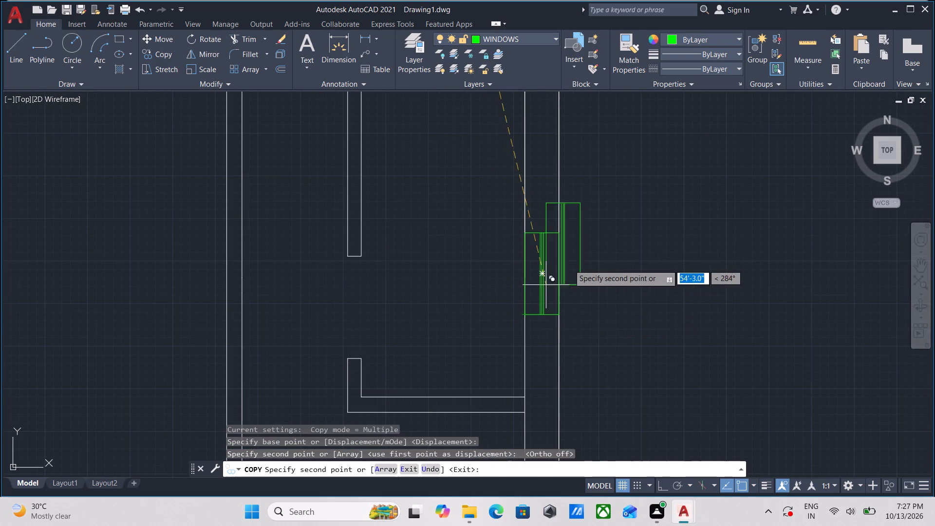
pyautogui.press('Escape')
# Trim the right exterior wall's inner line between the two lines of the L-shaped partition below the new window.
pyautogui.scroll(1, 434, 395)
pyautogui.moveTo(434, 395); pyautogui.dragTo(447, 381, button='middle')
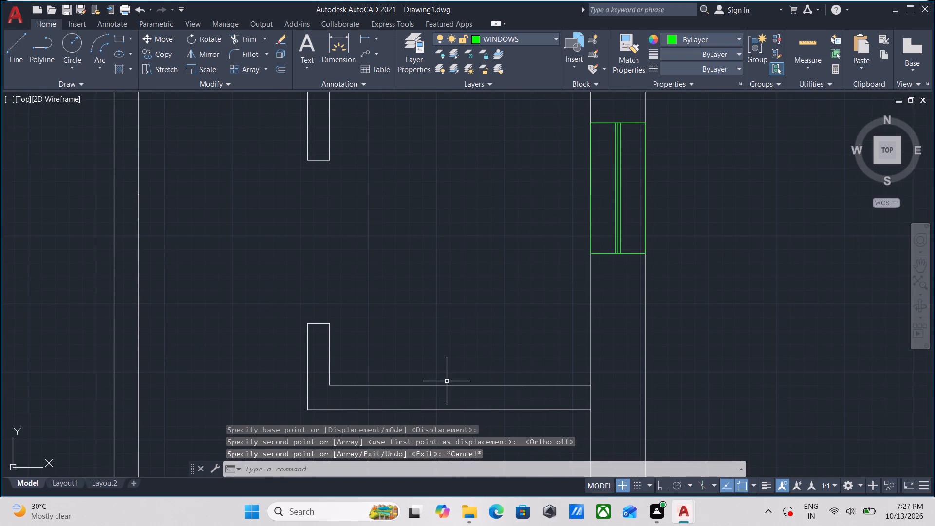
pyautogui.write('tr')
pyautogui.press('Return')
pyautogui.scroll(1, 545, 411)
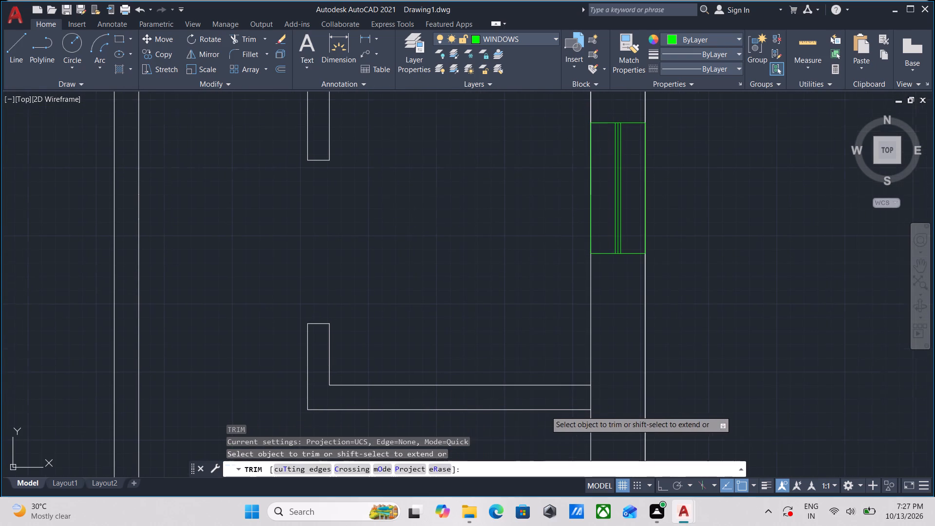
pyautogui.scroll(1, 547, 409)
pyautogui.click(633, 371)
pyautogui.click(707, 368)
pyautogui.scroll(-4, 707, 368)
pyautogui.press('Escape')
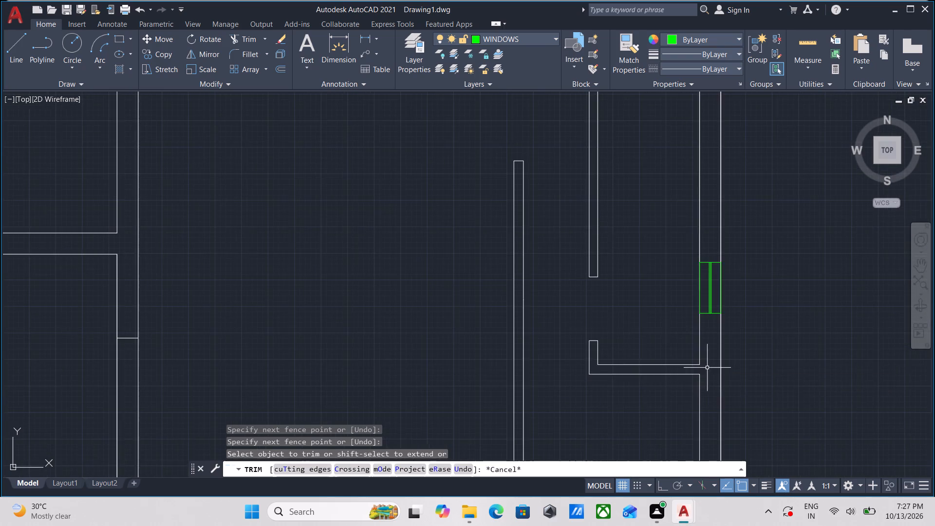
# Erase the solid-filled block in the left wall of the small square room above the staircase.
pyautogui.scroll(-3, 669, 332)
pyautogui.moveTo(666, 332); pyautogui.dragTo(621, 390, button='middle')
pyautogui.scroll(1, 620, 391)
pyautogui.scroll(1, 598, 344)
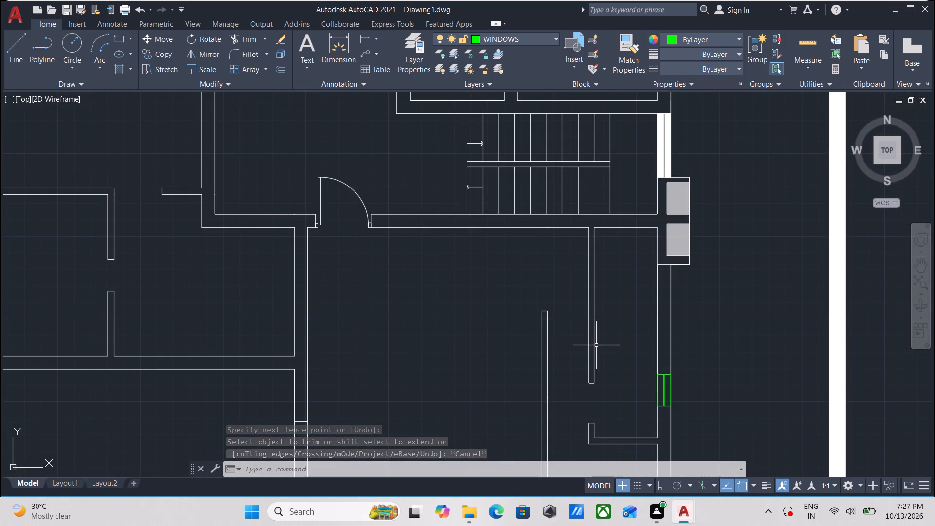
pyautogui.scroll(-1, 612, 329)
pyautogui.moveTo(612, 329); pyautogui.dragTo(609, 399, button='middle')
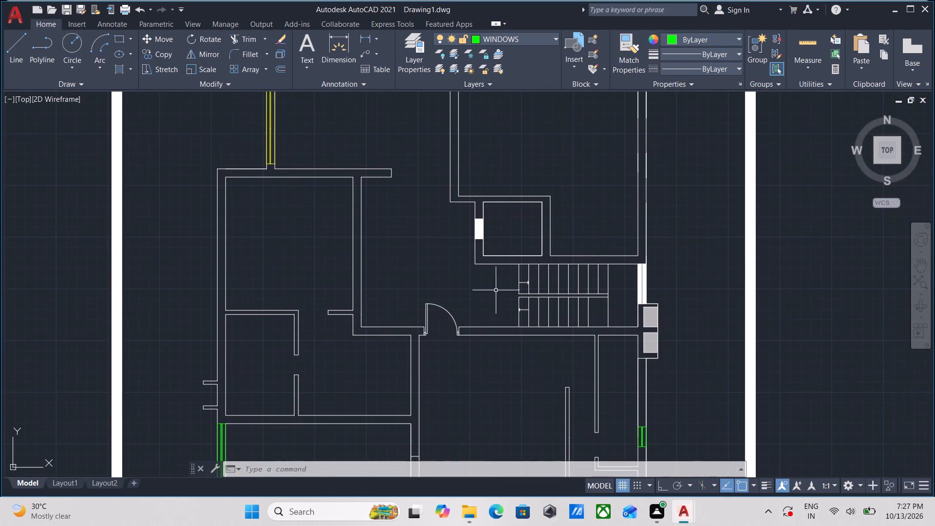
pyautogui.moveTo(467, 258); pyautogui.dragTo(477, 314, button='middle')
pyautogui.scroll(4, 486, 303)
pyautogui.moveTo(494, 293); pyautogui.dragTo(491, 276)
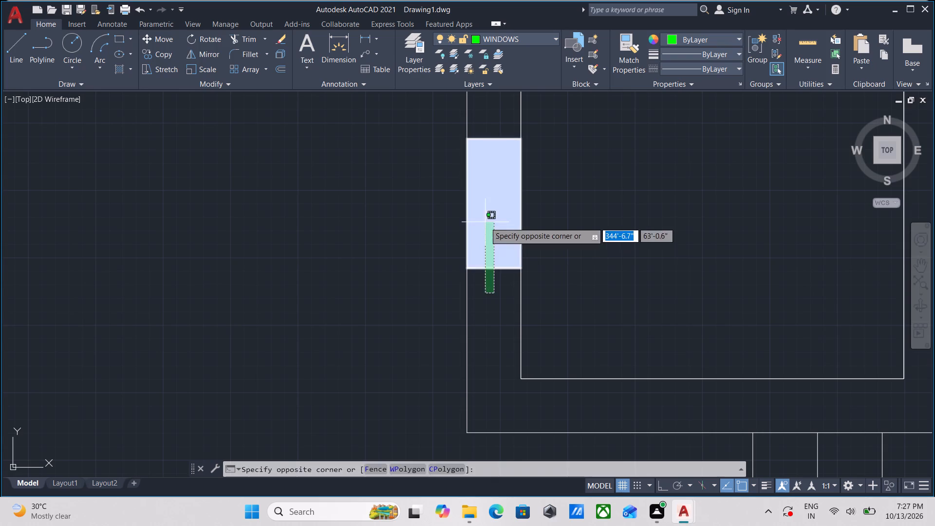
pyautogui.click(485, 222)
pyautogui.rightClick(485, 222)
pyautogui.click(513, 288)
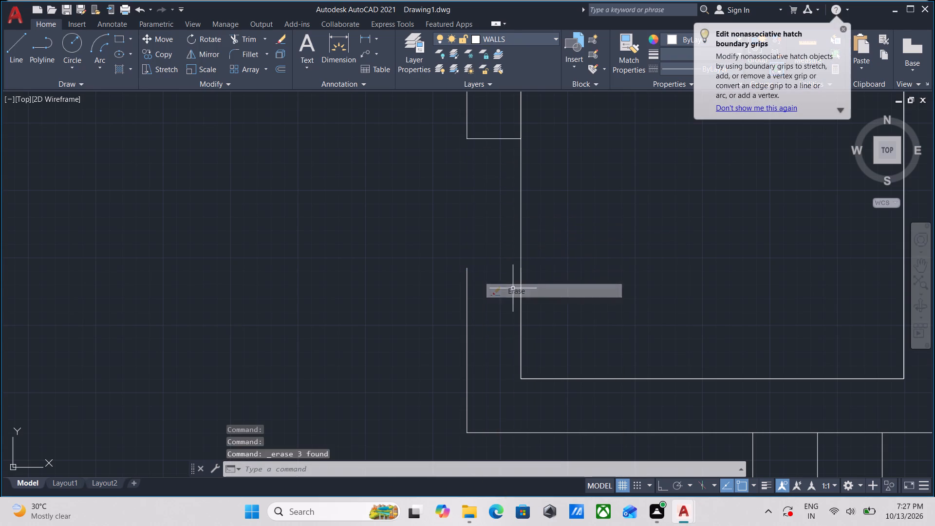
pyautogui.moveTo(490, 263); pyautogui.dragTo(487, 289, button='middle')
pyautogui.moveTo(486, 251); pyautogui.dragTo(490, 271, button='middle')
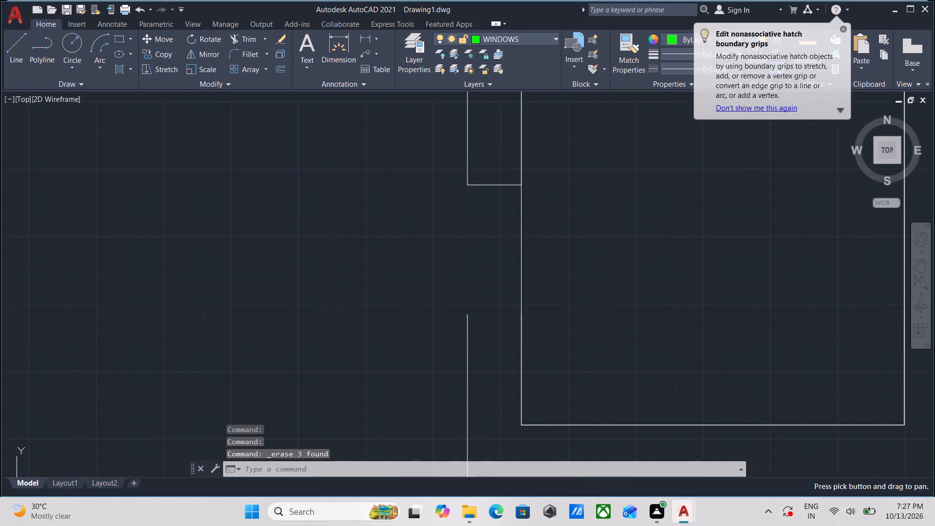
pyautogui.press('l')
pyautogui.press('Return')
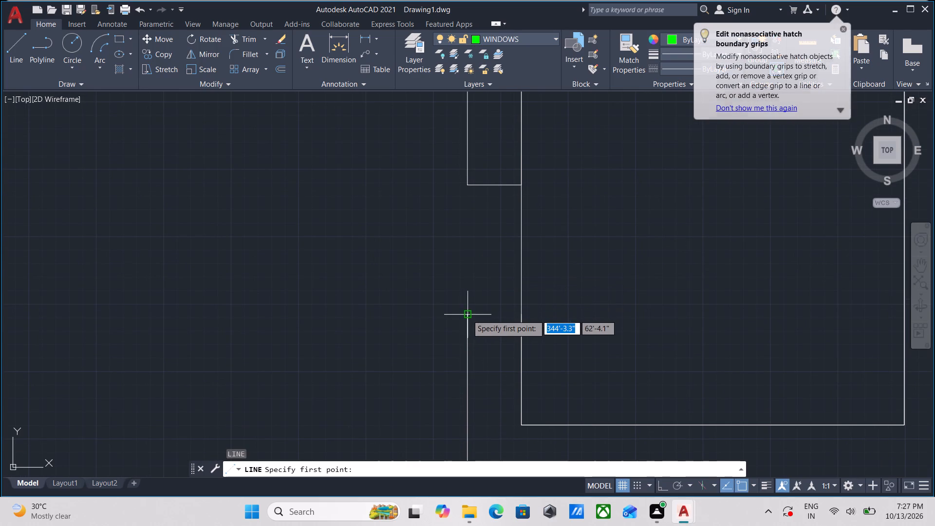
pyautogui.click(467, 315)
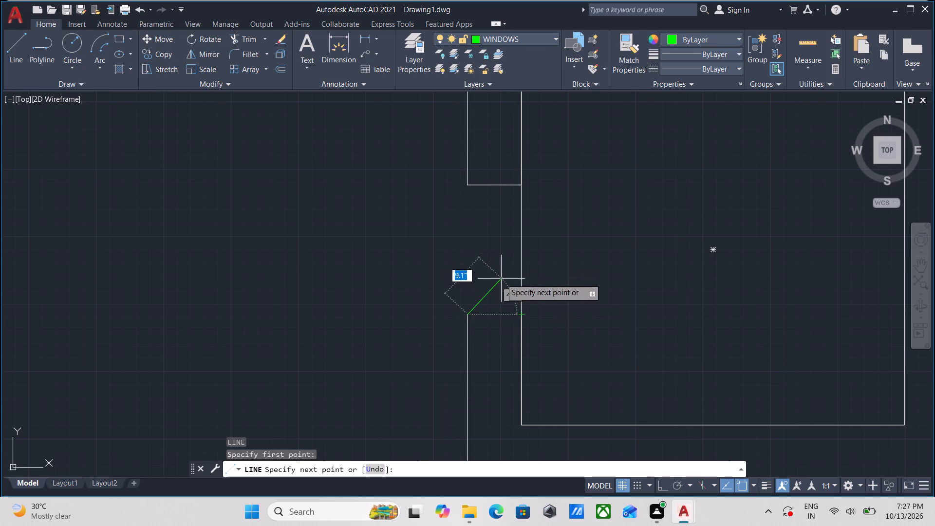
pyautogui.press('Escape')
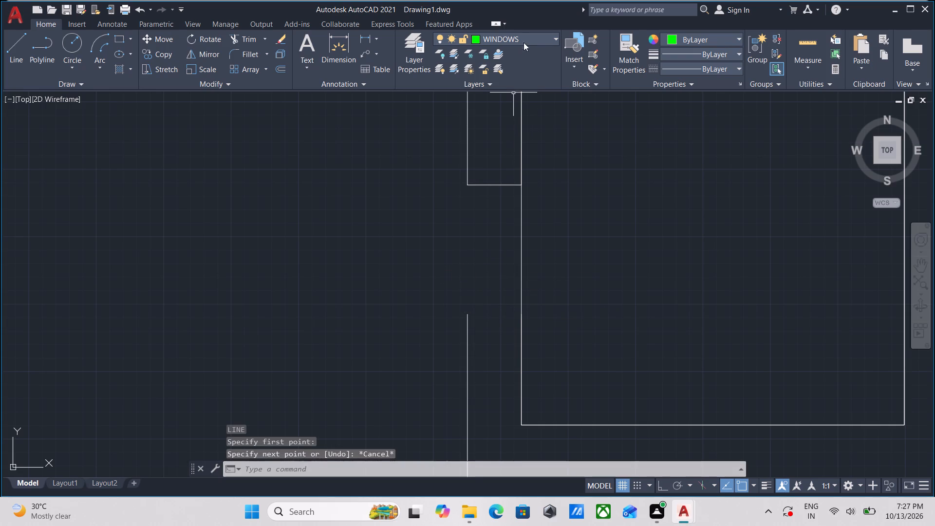
# On the WALLS layer, draw a 10" horizontal line across the wall at the lower edge of the opening.
pyautogui.click(525, 37)
pyautogui.click(498, 167)
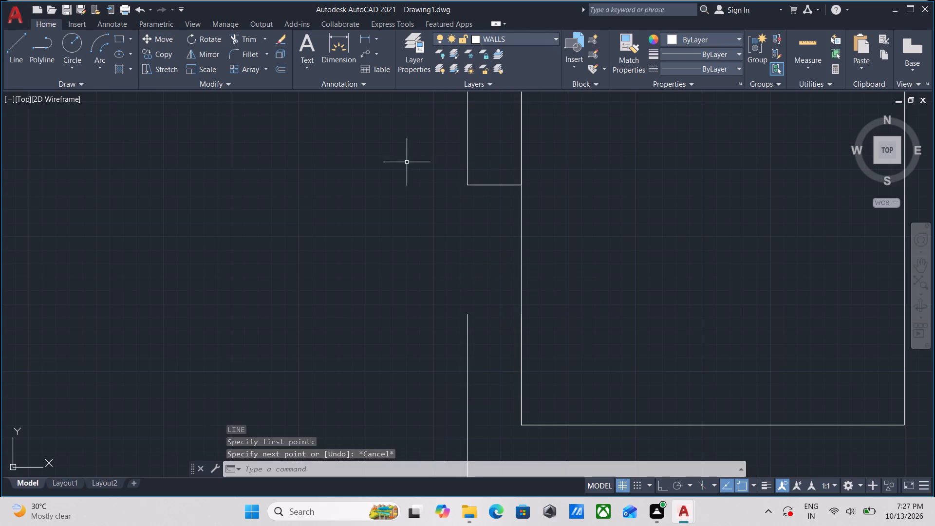
pyautogui.press('l')
pyautogui.press('Return')
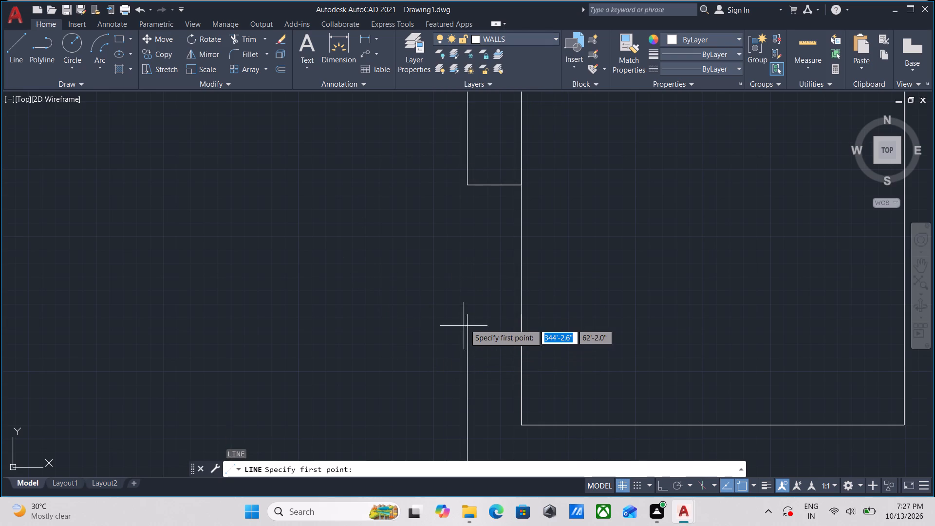
pyautogui.click(470, 315)
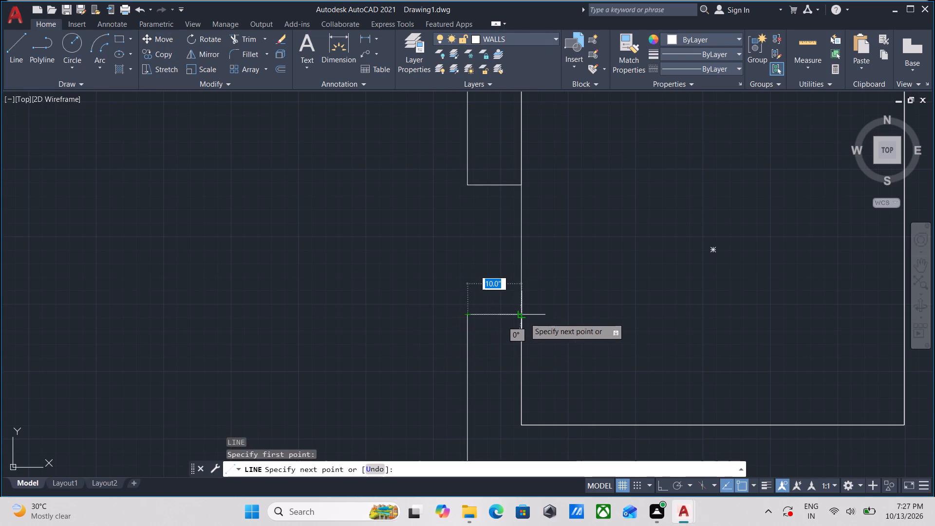
pyautogui.click(524, 318)
pyautogui.press('Escape')
# Draw a 2' vertical line closing the opening along the wall's outer face, from its lower corner to its upper corner.
pyautogui.moveTo(472, 263); pyautogui.dragTo(478, 268, button='middle')
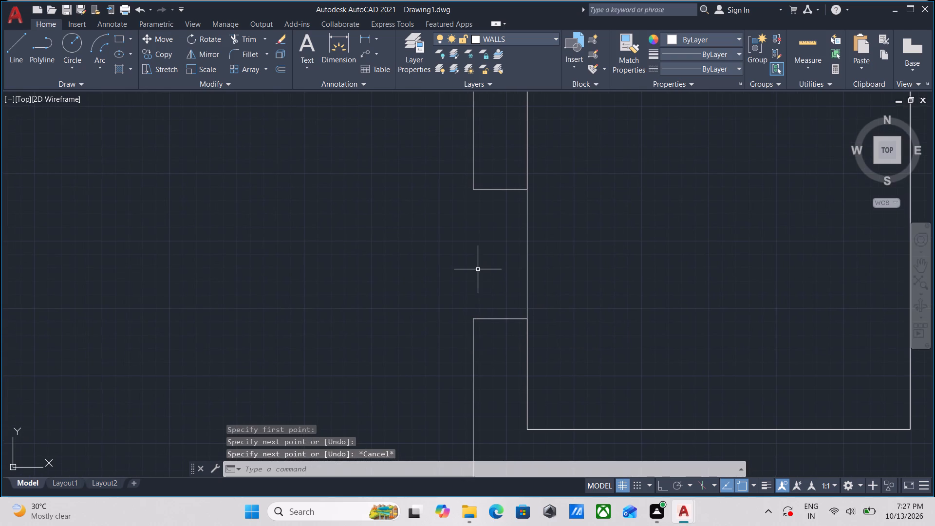
pyautogui.press('l')
pyautogui.press('Return')
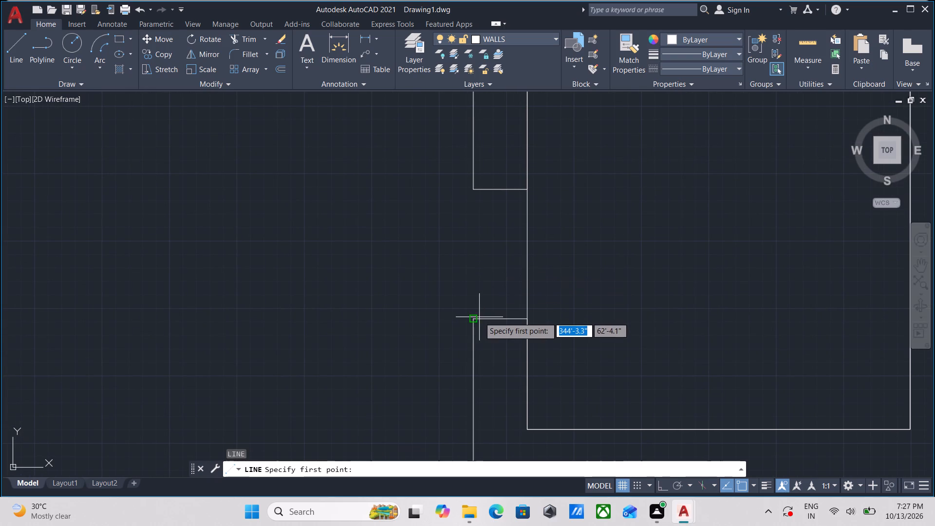
pyautogui.click(475, 318)
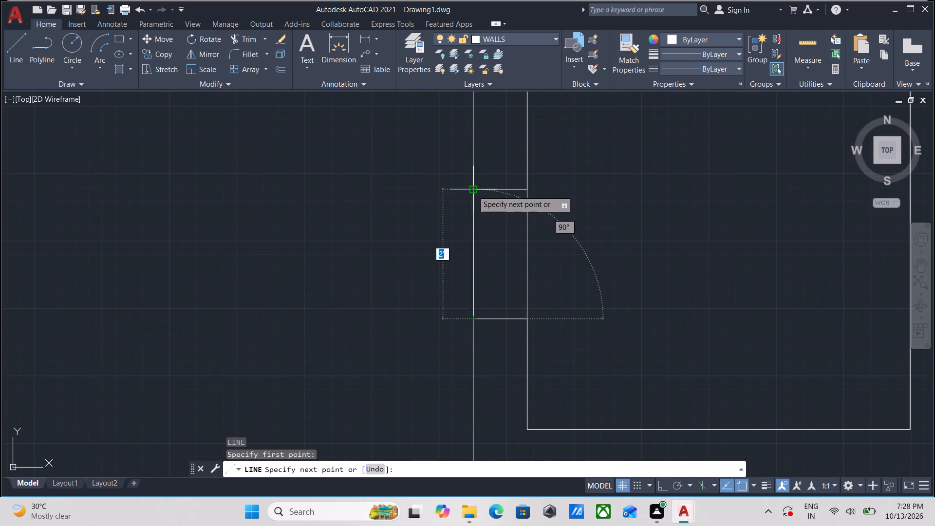
pyautogui.click(473, 190)
pyautogui.press('Escape')
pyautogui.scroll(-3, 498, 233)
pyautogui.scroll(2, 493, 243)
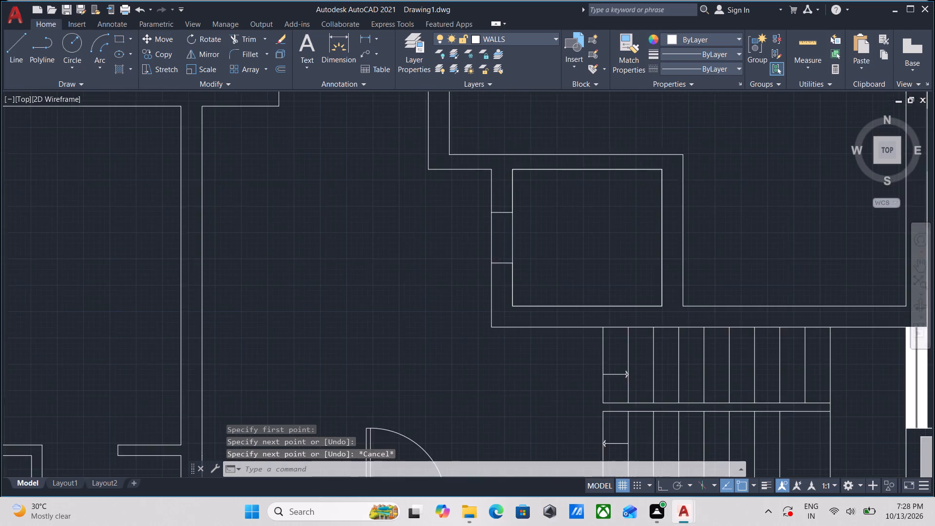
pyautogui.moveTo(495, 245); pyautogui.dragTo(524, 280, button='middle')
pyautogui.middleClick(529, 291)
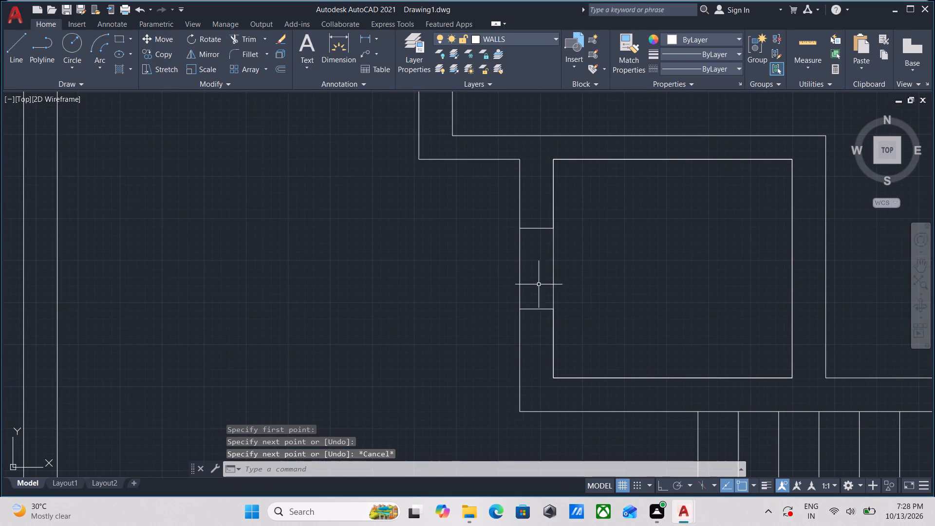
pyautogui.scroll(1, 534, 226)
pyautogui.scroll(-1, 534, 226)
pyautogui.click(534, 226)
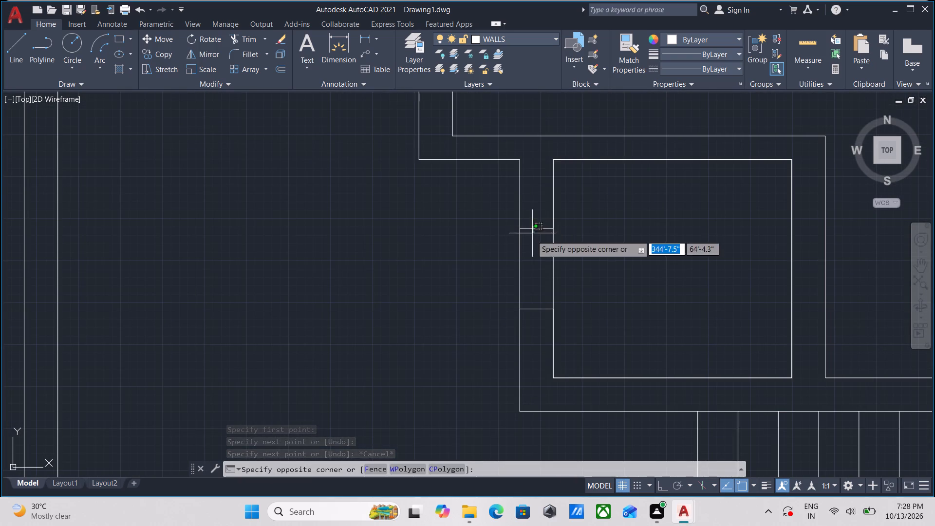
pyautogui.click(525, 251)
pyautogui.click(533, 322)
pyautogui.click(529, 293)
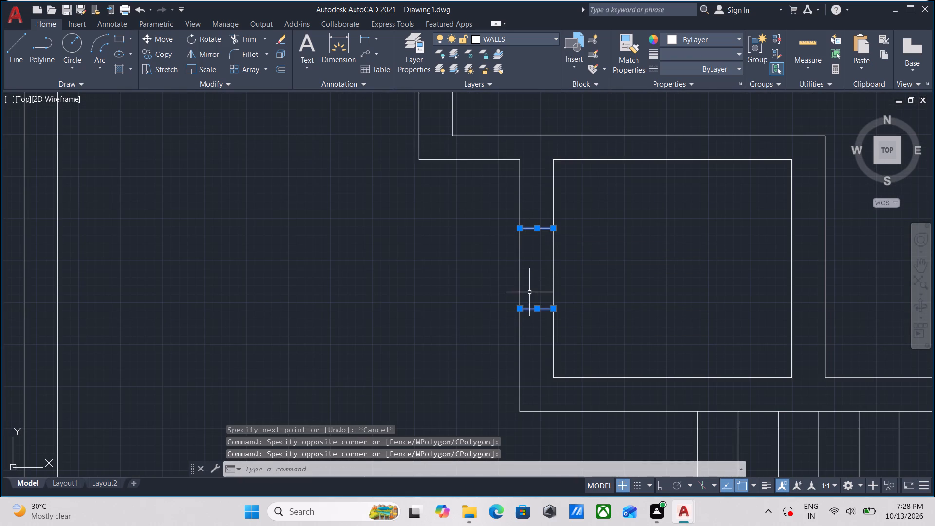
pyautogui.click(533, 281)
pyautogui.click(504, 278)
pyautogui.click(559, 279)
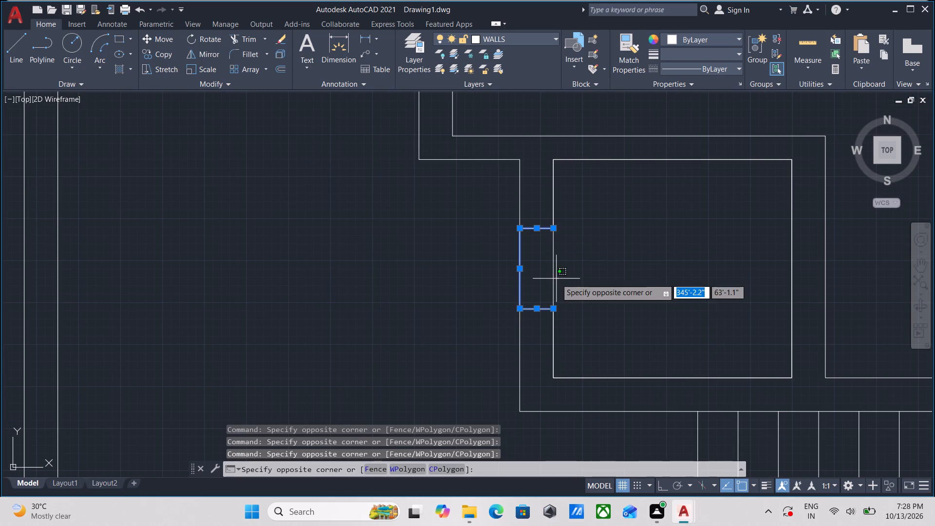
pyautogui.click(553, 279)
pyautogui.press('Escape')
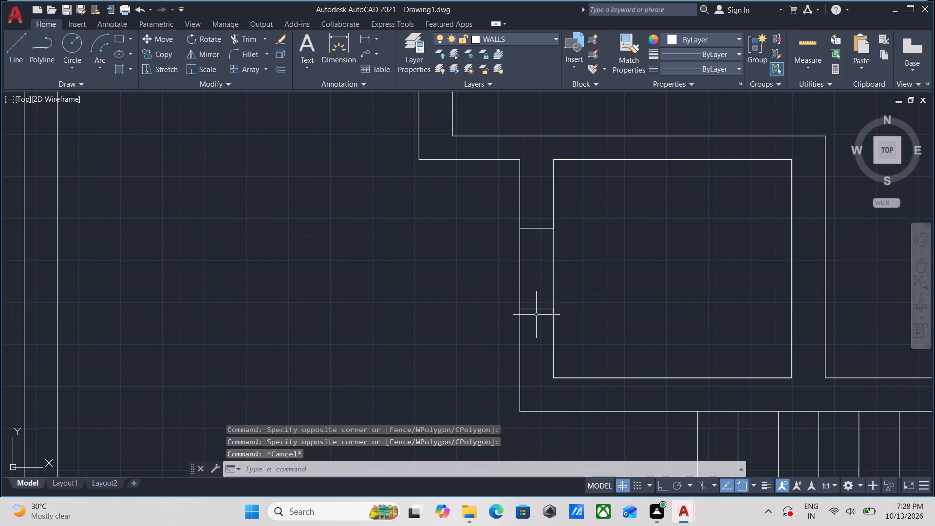
# Make DOORS the current layer.
pyautogui.scroll(-3, 536, 315)
pyautogui.moveTo(551, 317); pyautogui.dragTo(488, 265, button='middle')
pyautogui.scroll(2, 457, 275)
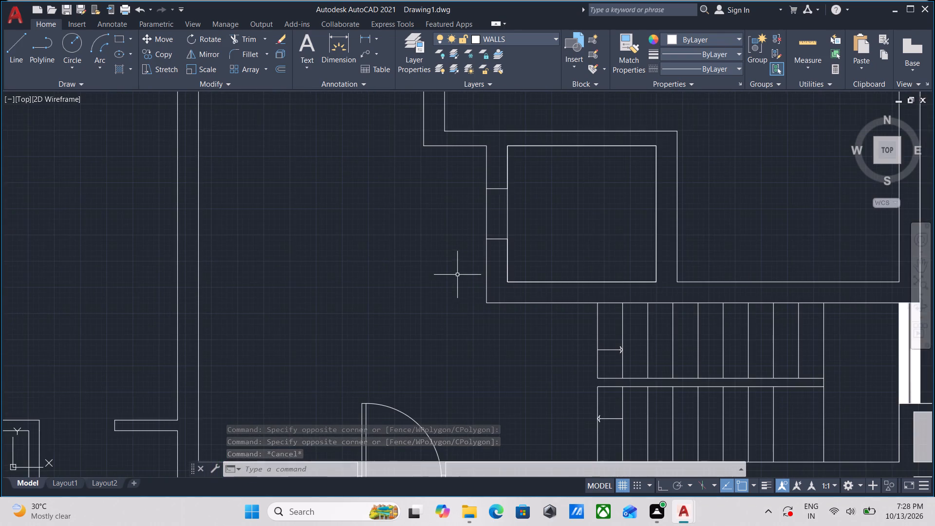
pyautogui.moveTo(457, 275); pyautogui.dragTo(453, 316, button='middle')
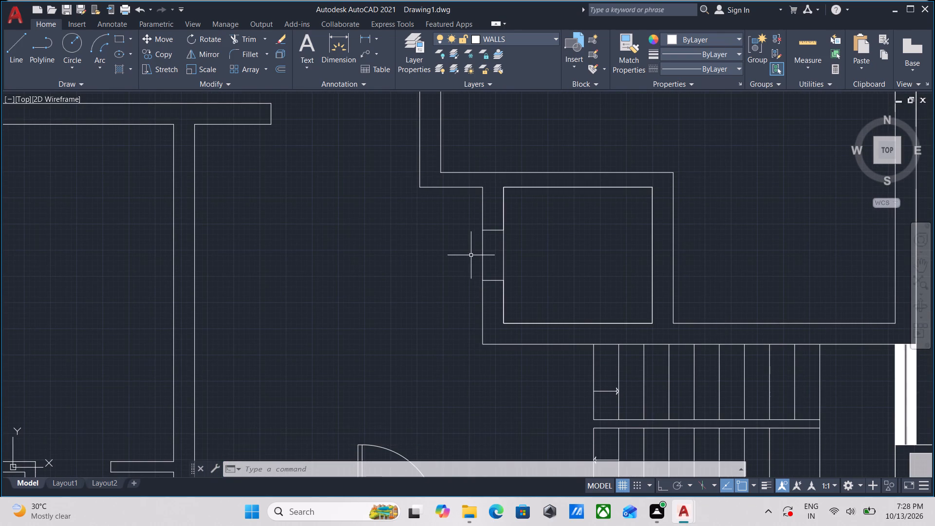
pyautogui.scroll(-2, 471, 255)
pyautogui.moveTo(471, 274); pyautogui.dragTo(457, 227, button='middle')
pyautogui.scroll(-1, 469, 272)
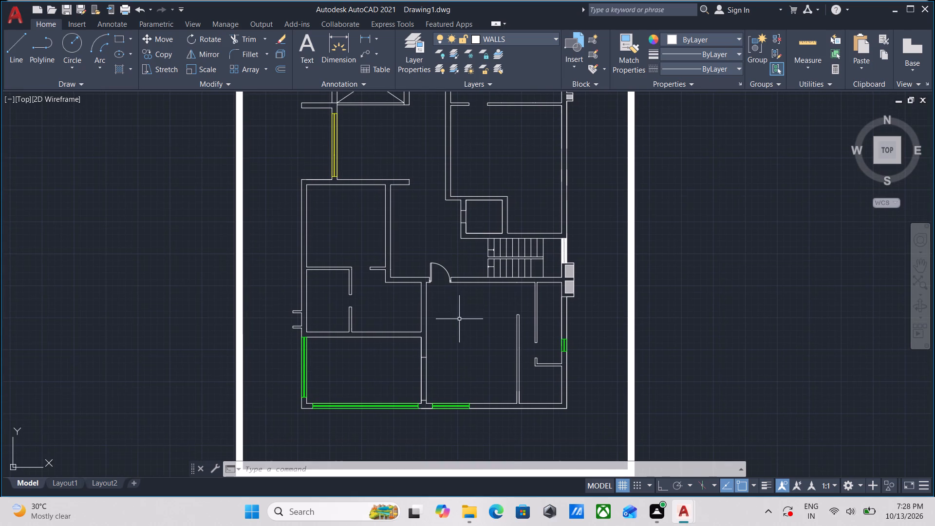
pyautogui.moveTo(459, 319); pyautogui.dragTo(410, 345, button='middle')
pyautogui.scroll(-1, 410, 344)
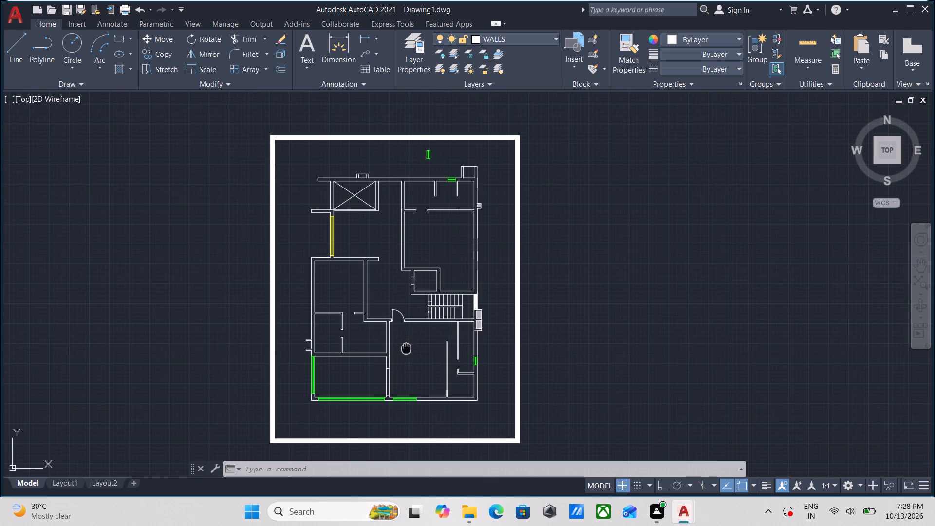
pyautogui.moveTo(406, 348); pyautogui.dragTo(411, 389, button='middle')
pyautogui.moveTo(598, 336); pyautogui.dragTo(560, 360, button='middle')
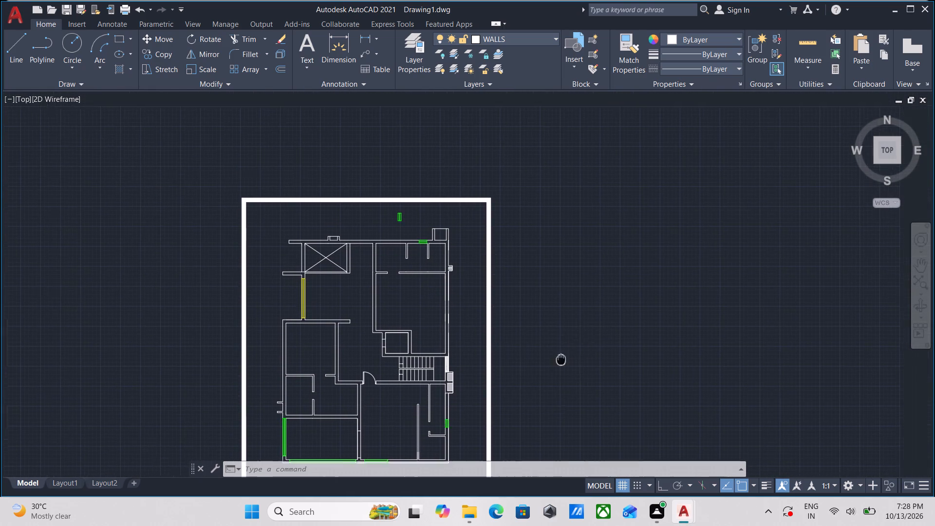
pyautogui.scroll(1, 556, 362)
pyautogui.click(495, 41)
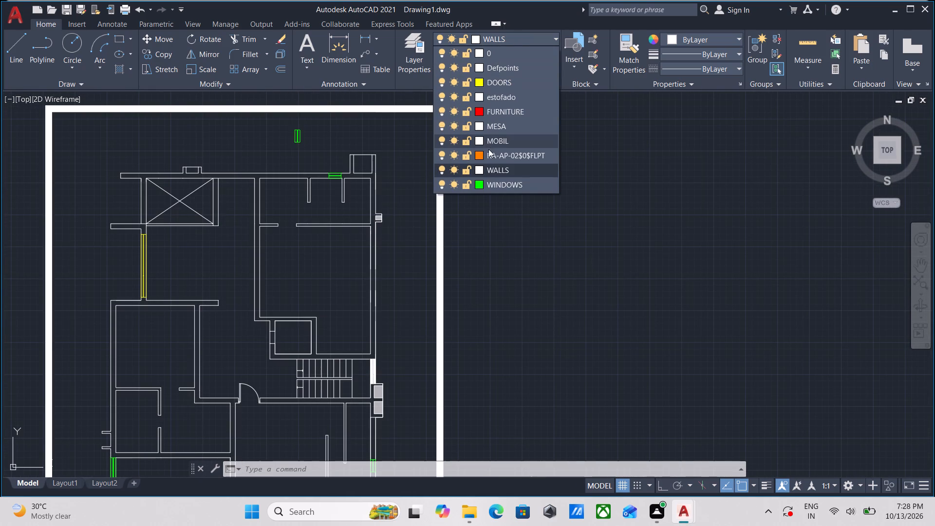
pyautogui.click(497, 86)
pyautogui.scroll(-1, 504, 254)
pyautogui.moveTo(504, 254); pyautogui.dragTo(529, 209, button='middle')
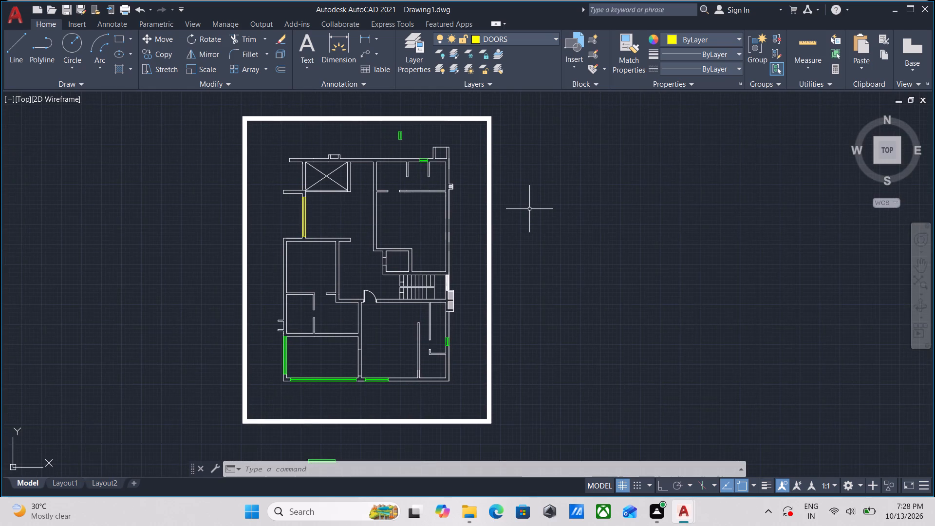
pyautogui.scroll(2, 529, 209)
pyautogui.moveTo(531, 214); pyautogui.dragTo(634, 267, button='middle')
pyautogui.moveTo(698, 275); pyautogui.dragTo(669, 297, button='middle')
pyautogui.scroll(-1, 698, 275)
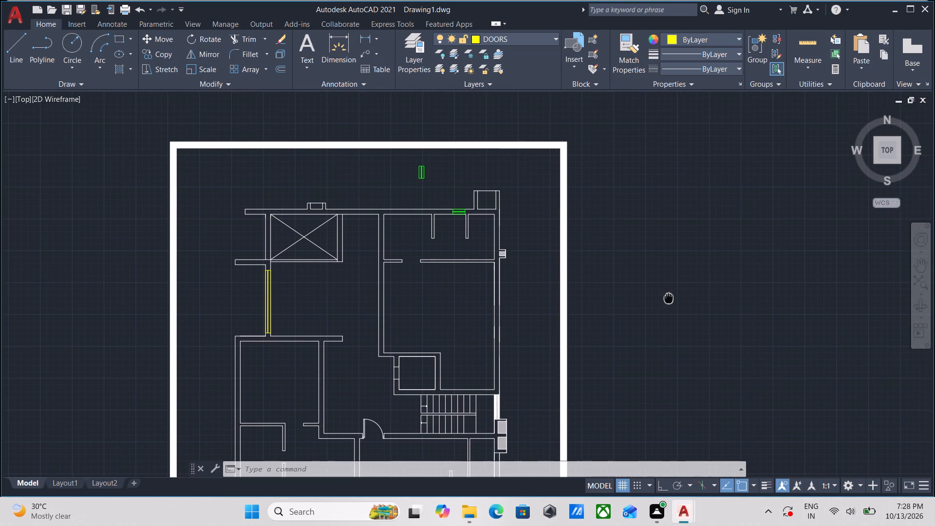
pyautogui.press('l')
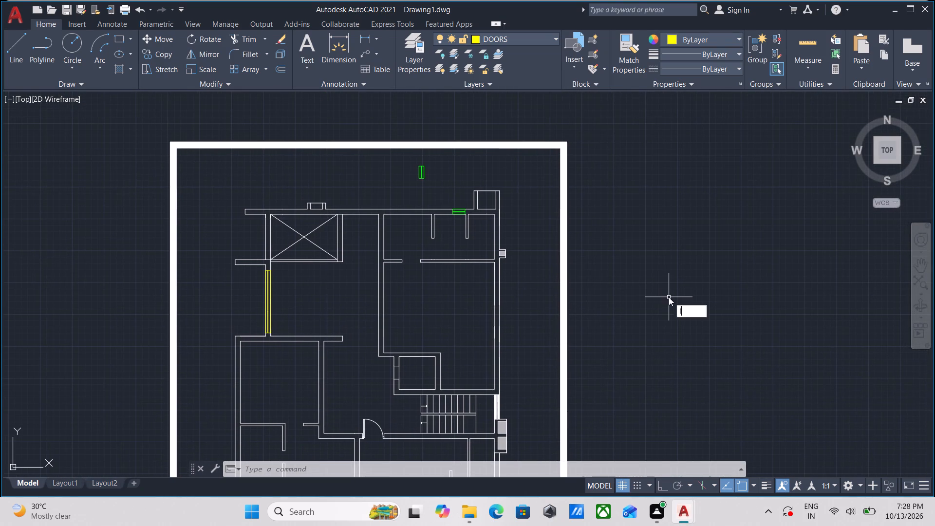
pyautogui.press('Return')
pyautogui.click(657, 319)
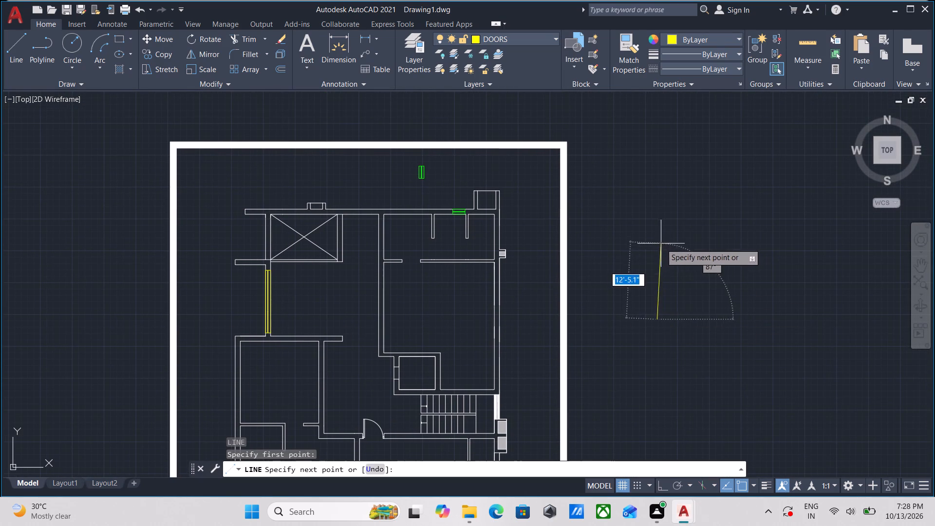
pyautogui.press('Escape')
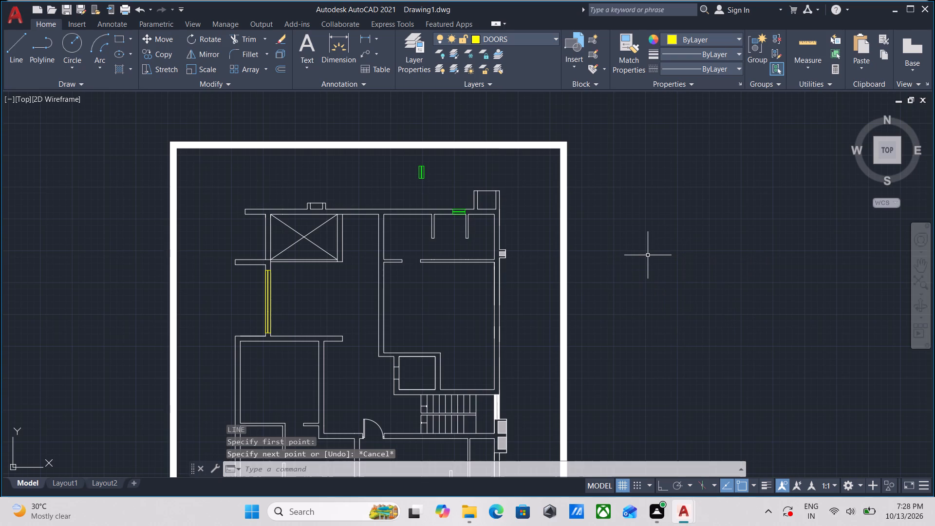
# Insert the Door - Imperial block from the tool palettes in the empty space outside the plan's border, beside the upper rooms.
pyautogui.write('tp')
pyautogui.press('Return')
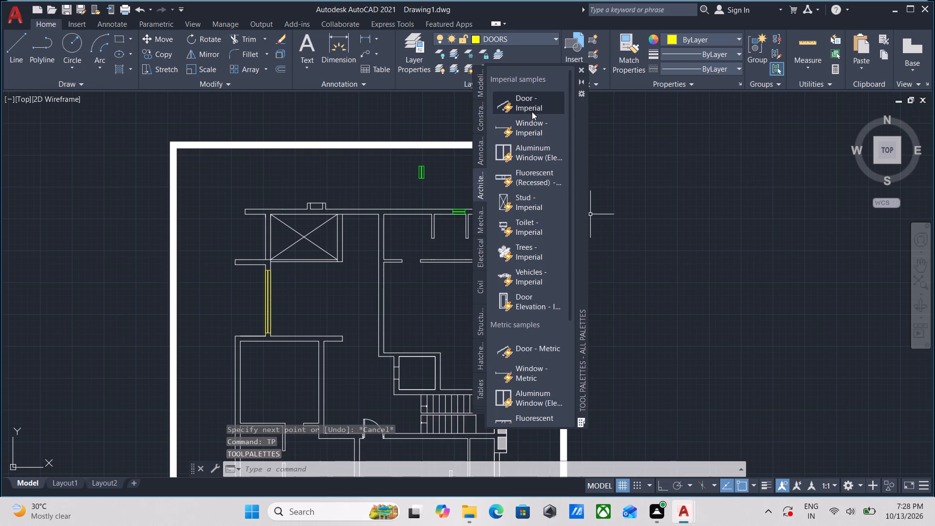
pyautogui.click(532, 112)
pyautogui.click(673, 241)
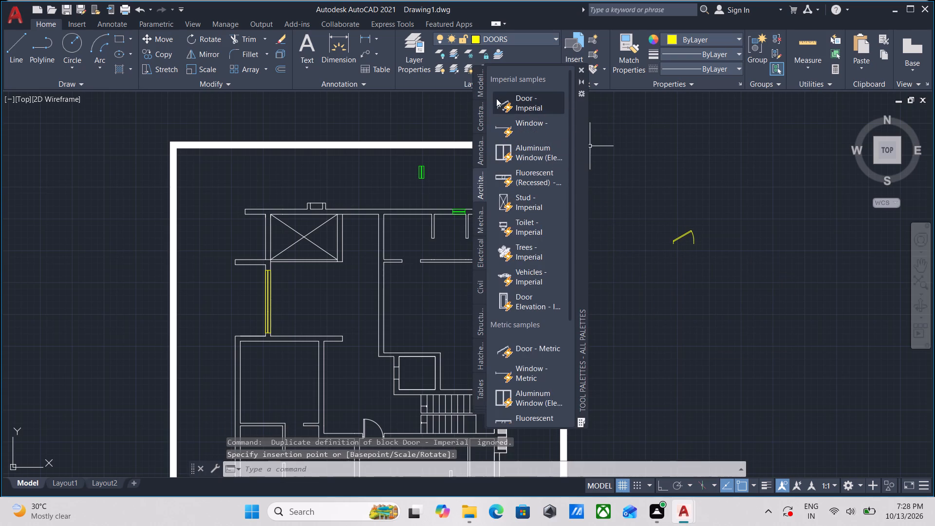
pyautogui.click(580, 70)
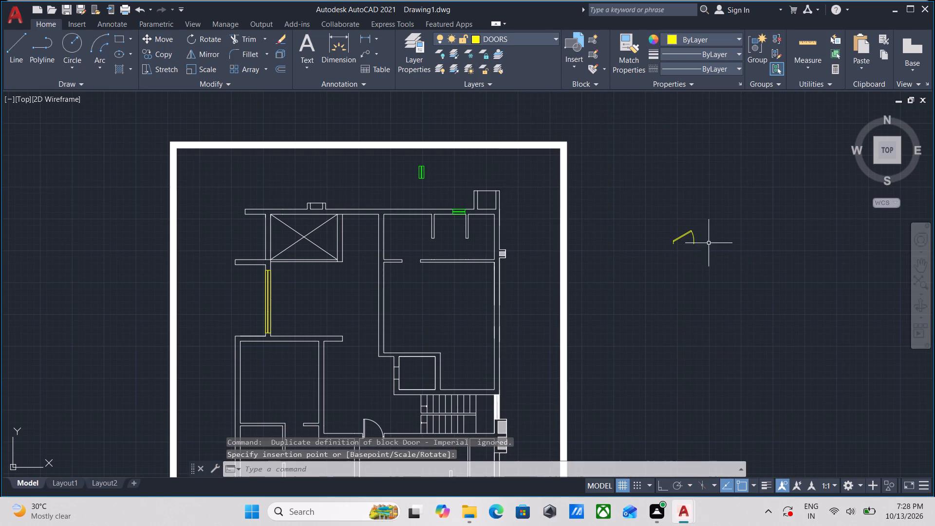
# Set the inserted door block's opening angle to Open 90º.
pyautogui.scroll(2, 711, 252)
pyautogui.scroll(2, 653, 203)
pyautogui.click(598, 201)
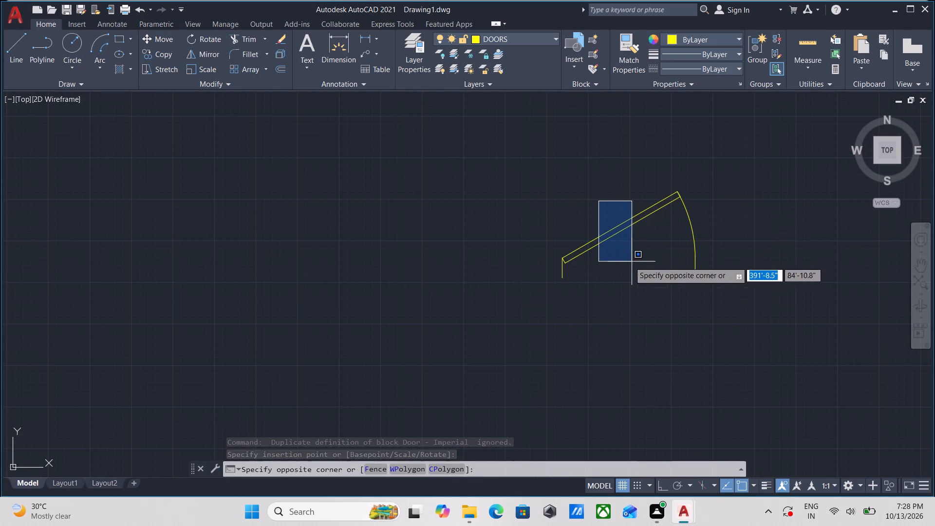
pyautogui.click(565, 251)
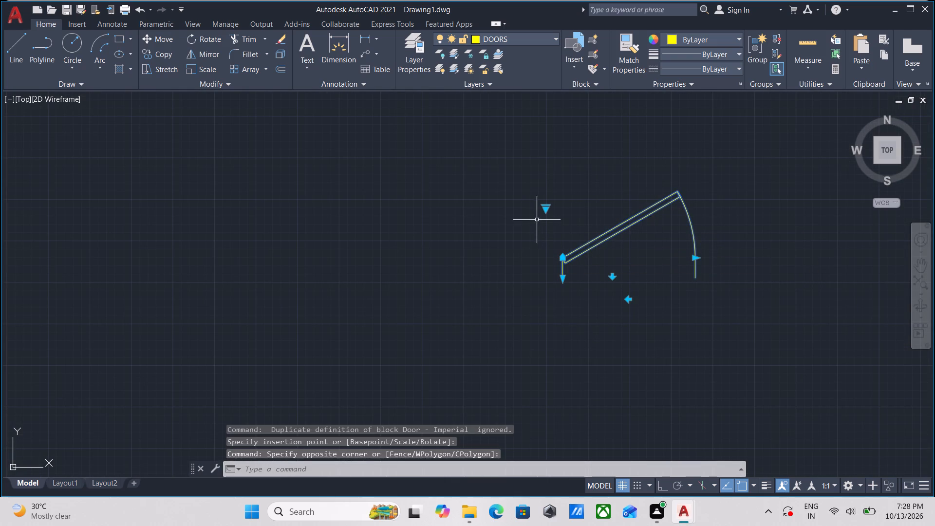
pyautogui.click(547, 211)
pyautogui.click(547, 210)
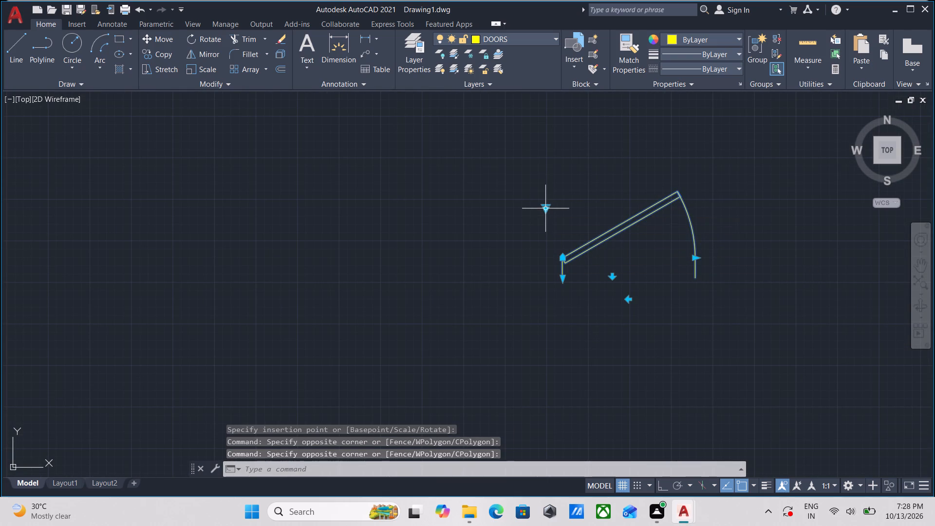
pyautogui.click(547, 210)
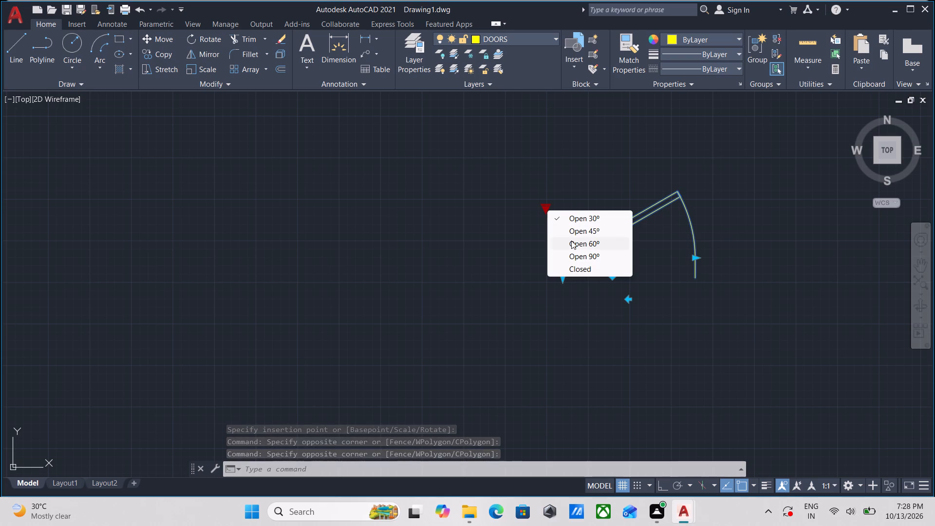
pyautogui.click(573, 255)
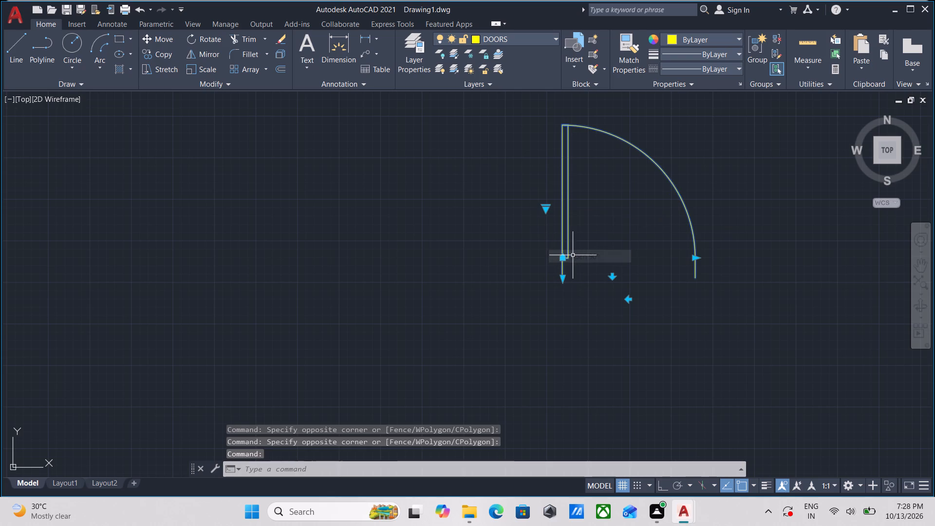
pyautogui.press('Escape')
# Reduce the inserted door block's width slightly by moving its latch side toward the hinge.
pyautogui.moveTo(746, 316); pyautogui.dragTo(701, 290)
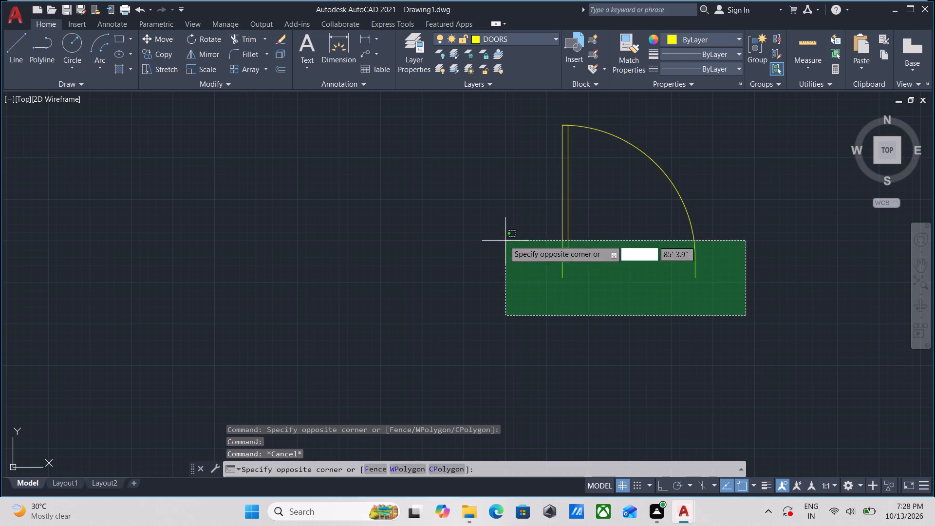
pyautogui.click(503, 240)
pyautogui.click(695, 259)
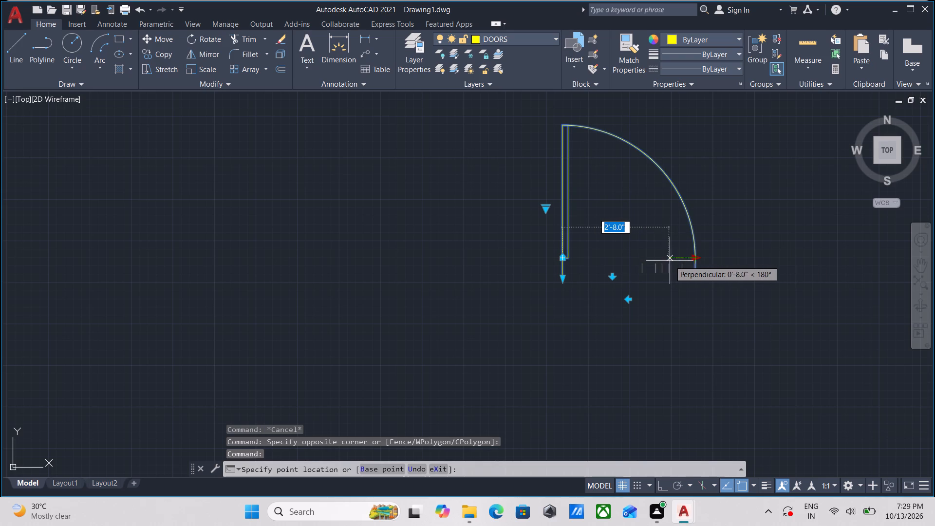
pyautogui.click(684, 260)
pyautogui.scroll(-1, 570, 257)
pyautogui.moveTo(570, 257); pyautogui.dragTo(568, 302, button='middle')
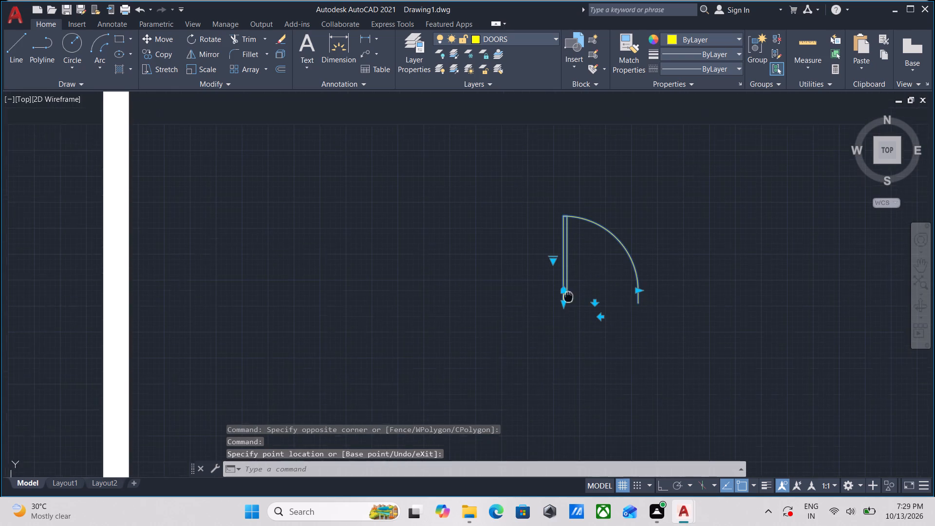
pyautogui.moveTo(568, 302); pyautogui.dragTo(568, 304, button='middle')
pyautogui.press('Escape')
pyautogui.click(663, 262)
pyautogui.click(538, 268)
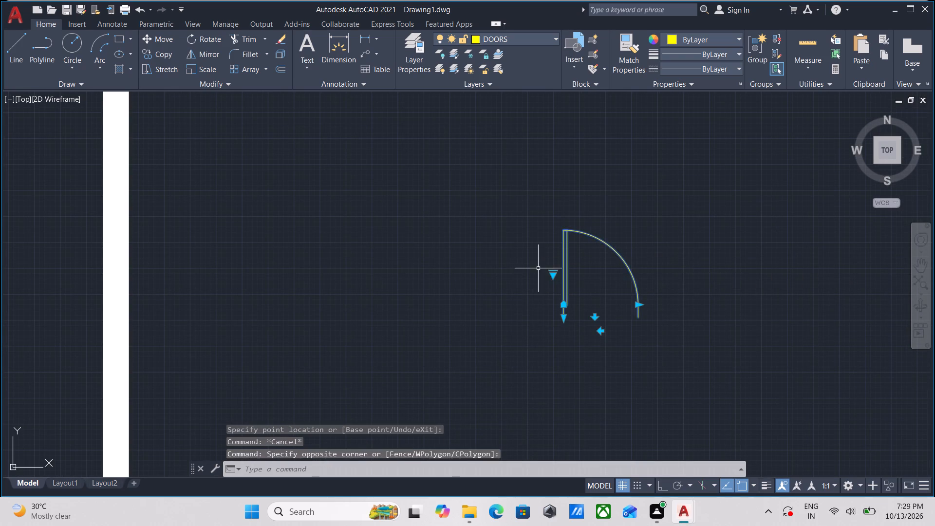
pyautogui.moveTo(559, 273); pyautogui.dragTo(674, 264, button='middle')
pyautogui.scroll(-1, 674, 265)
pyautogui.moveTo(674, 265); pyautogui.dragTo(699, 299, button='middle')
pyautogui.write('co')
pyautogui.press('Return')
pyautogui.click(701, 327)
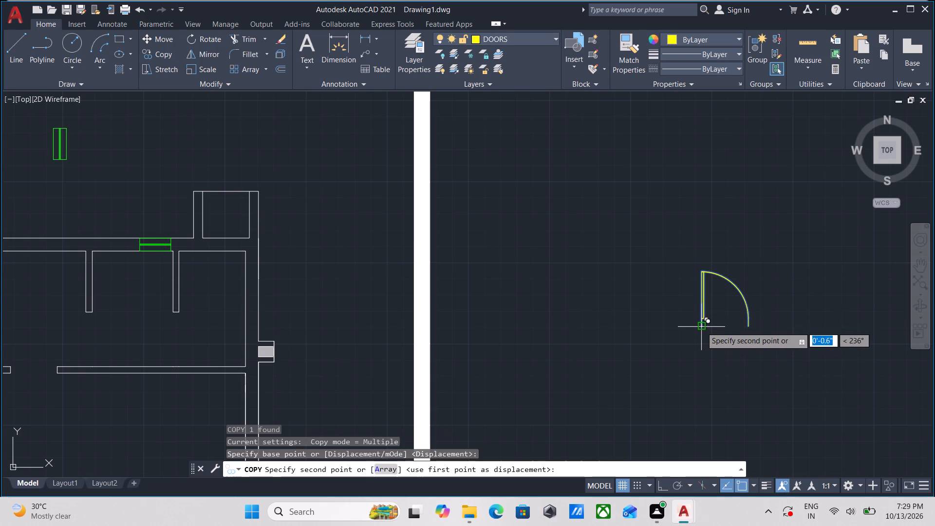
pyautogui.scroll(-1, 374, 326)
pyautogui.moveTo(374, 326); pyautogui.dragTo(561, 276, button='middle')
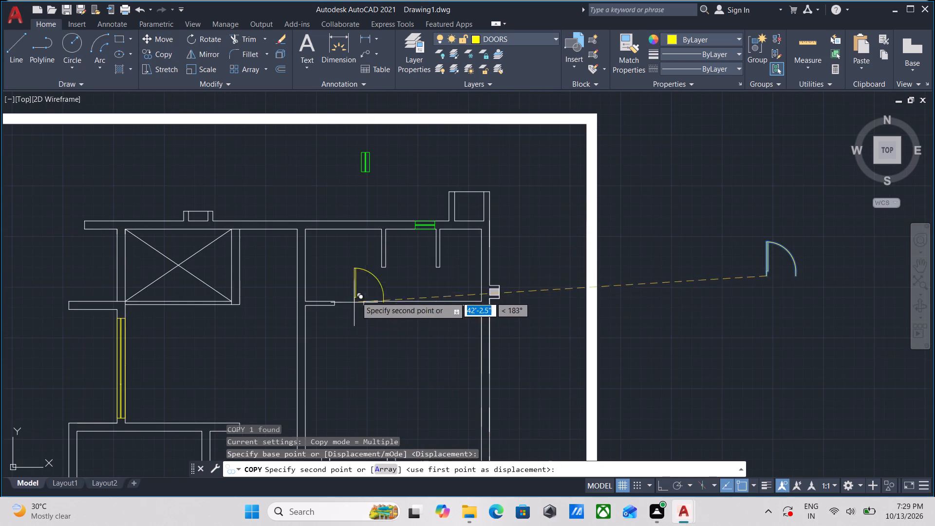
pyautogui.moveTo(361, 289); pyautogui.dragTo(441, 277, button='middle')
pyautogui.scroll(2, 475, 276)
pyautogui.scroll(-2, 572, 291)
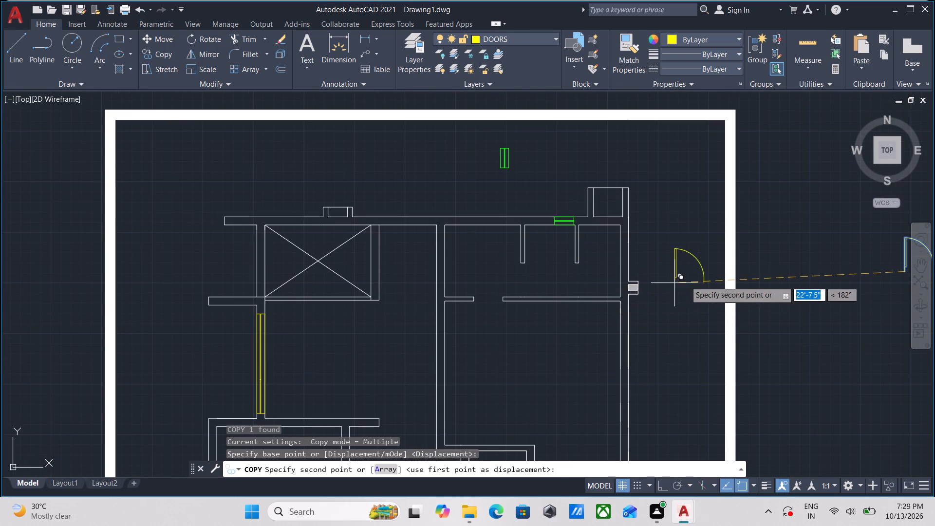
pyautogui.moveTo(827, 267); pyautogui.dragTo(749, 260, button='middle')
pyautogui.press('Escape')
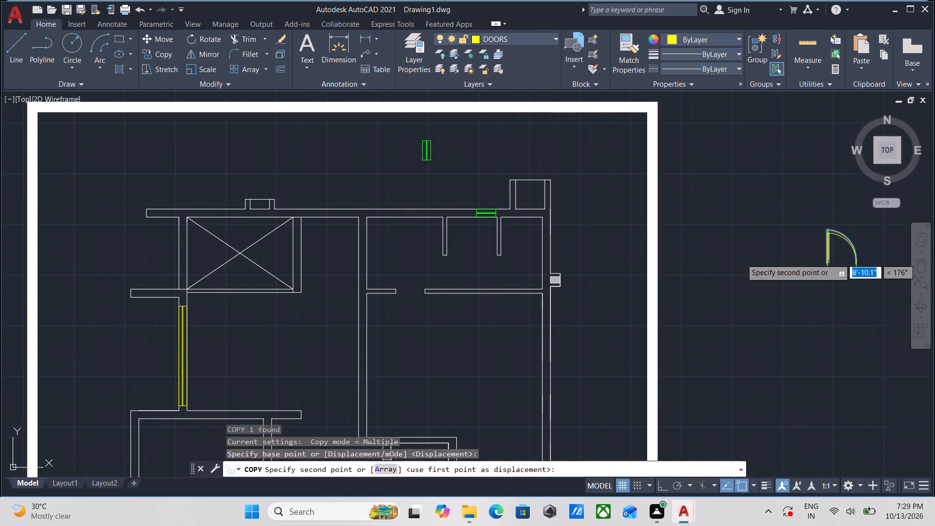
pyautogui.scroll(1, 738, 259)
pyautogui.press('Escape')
# Rotate the door block beside the plan 270° about the lower end of its hinge-side jamb.
pyautogui.moveTo(784, 258); pyautogui.dragTo(599, 283, button='middle')
pyautogui.click(773, 271)
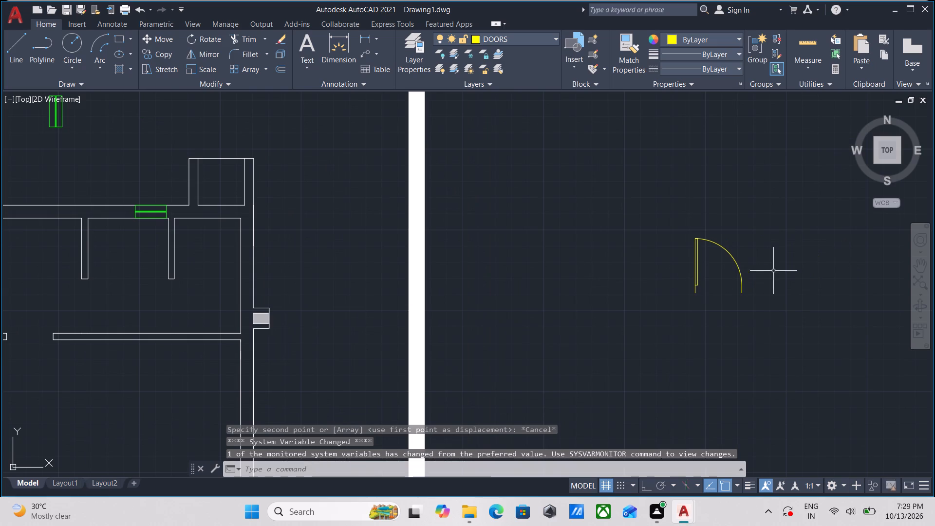
pyautogui.click(693, 284)
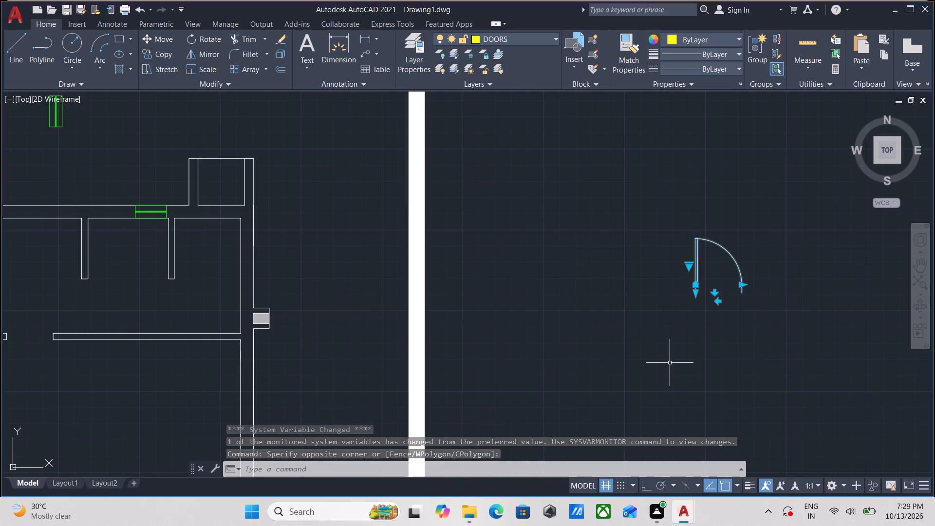
pyautogui.write('ro')
pyautogui.press('Return')
pyautogui.scroll(1, 687, 334)
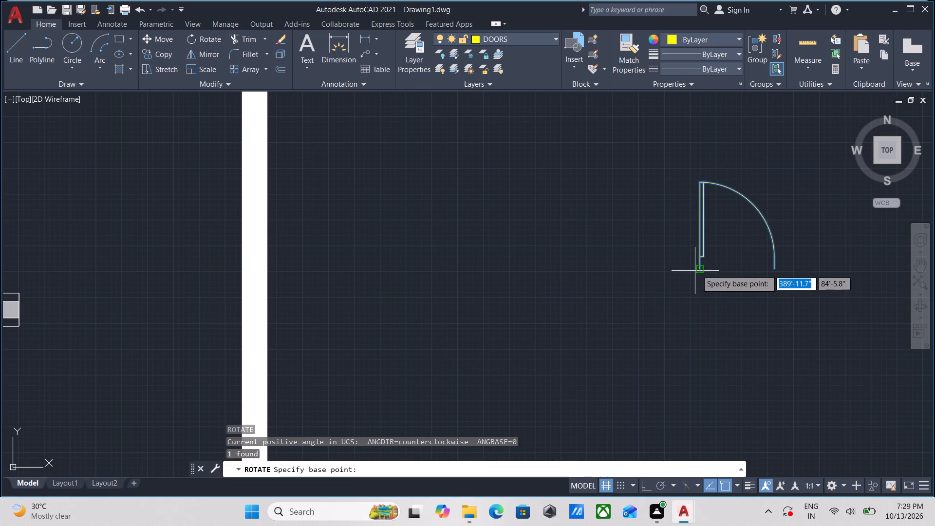
pyautogui.click(699, 269)
pyautogui.press('F8')
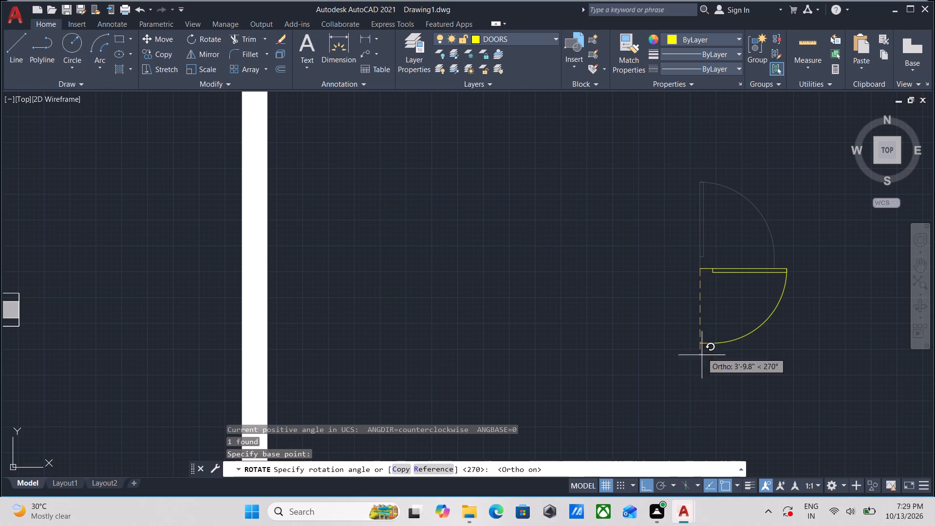
pyautogui.click(698, 380)
# Copy the rotated door block from its hinge-side jamb end to the lower end of the eastern short partition wall.
pyautogui.moveTo(762, 370); pyautogui.dragTo(761, 364)
pyautogui.click(687, 271)
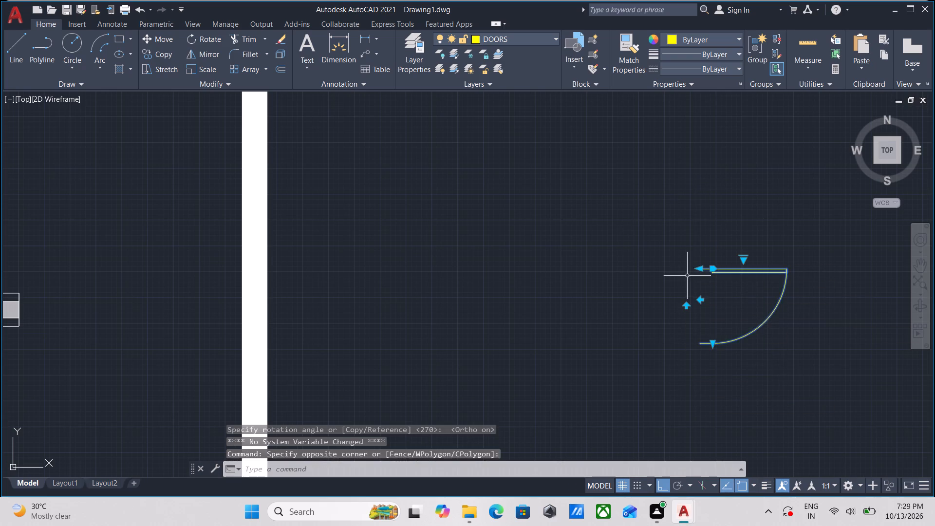
pyautogui.moveTo(691, 279); pyautogui.dragTo(722, 337, button='middle')
pyautogui.write('co')
pyautogui.press('Return')
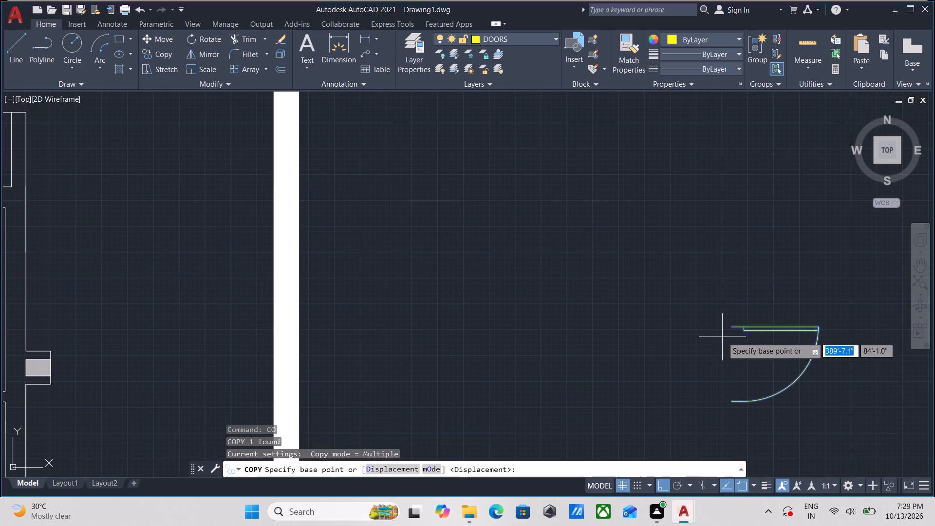
pyautogui.scroll(2, 734, 322)
pyautogui.click(726, 336)
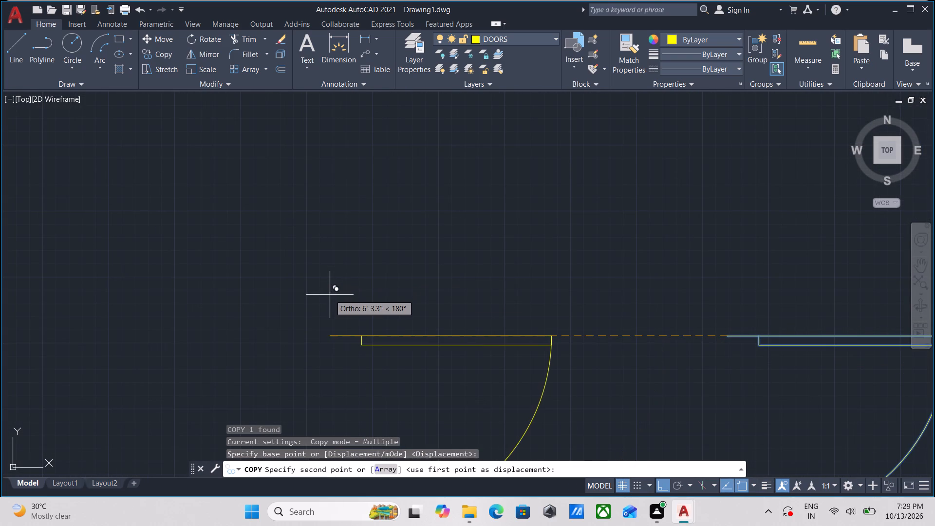
pyautogui.press('F8')
pyautogui.moveTo(327, 229); pyautogui.dragTo(578, 217, button='middle')
pyautogui.scroll(-1, 337, 229)
pyautogui.scroll(-2, 492, 236)
pyautogui.moveTo(497, 237); pyautogui.dragTo(663, 242, button='middle')
pyautogui.moveTo(317, 231); pyautogui.dragTo(500, 233, button='middle')
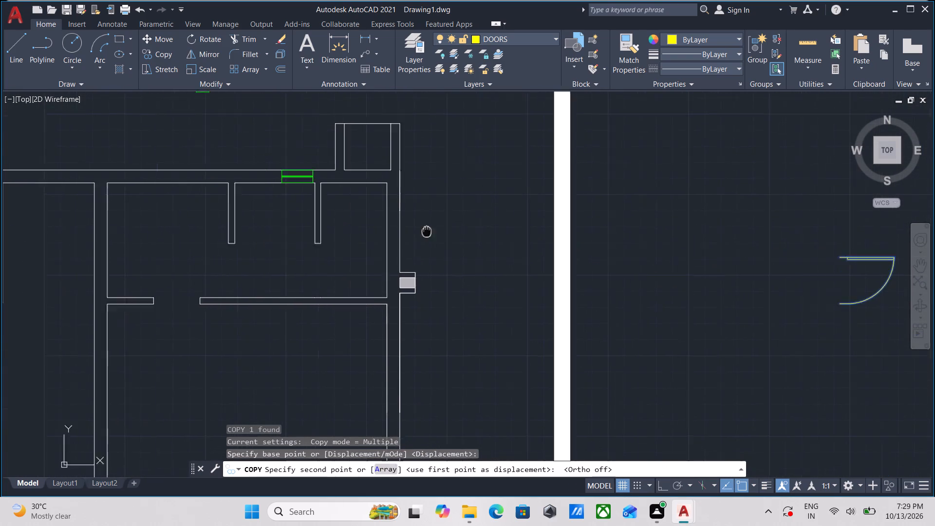
pyautogui.moveTo(500, 233); pyautogui.dragTo(577, 236, button='middle')
pyautogui.scroll(2, 490, 269)
pyautogui.click(576, 222)
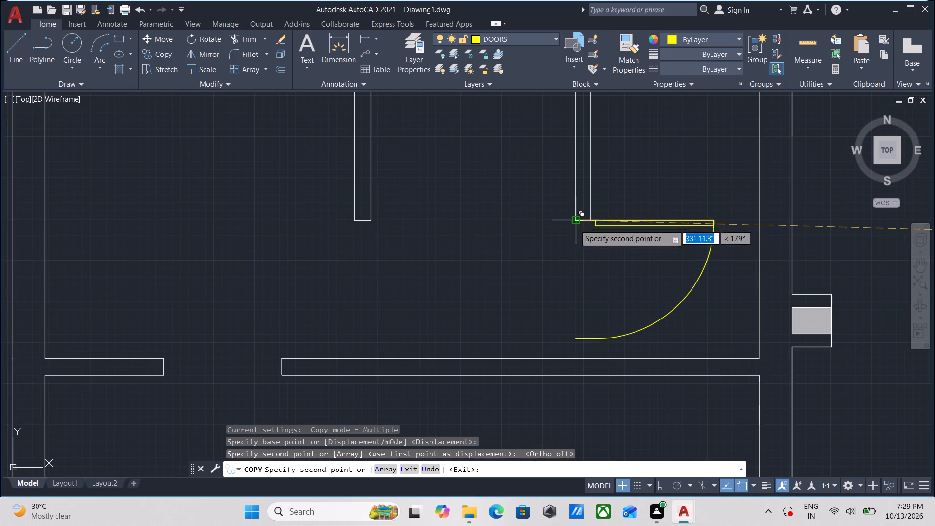
# Place another copy of the door block at the lower end of the western short partition wall.
pyautogui.moveTo(547, 263); pyautogui.dragTo(583, 236, button='middle')
pyautogui.moveTo(468, 238); pyautogui.dragTo(585, 265, button='middle')
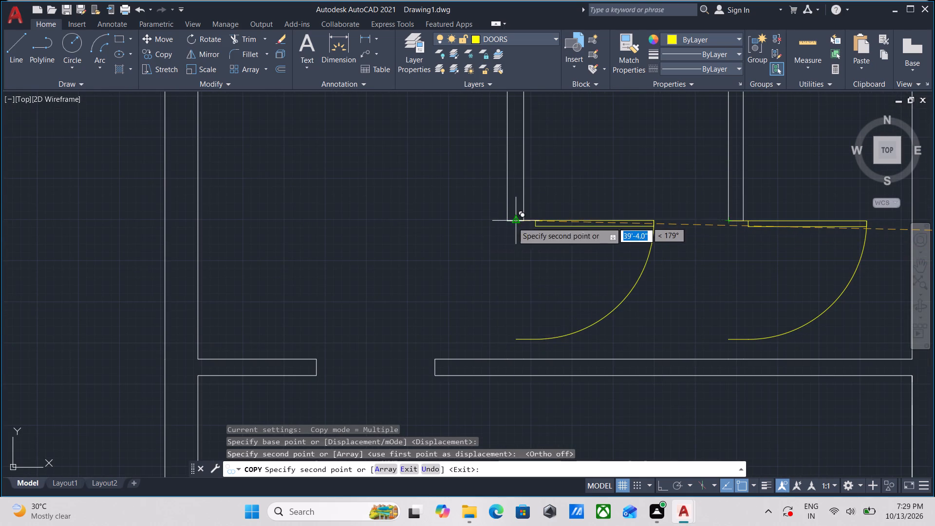
pyautogui.click(508, 224)
pyautogui.scroll(-1, 571, 261)
pyautogui.moveTo(571, 261); pyautogui.dragTo(579, 219, button='middle')
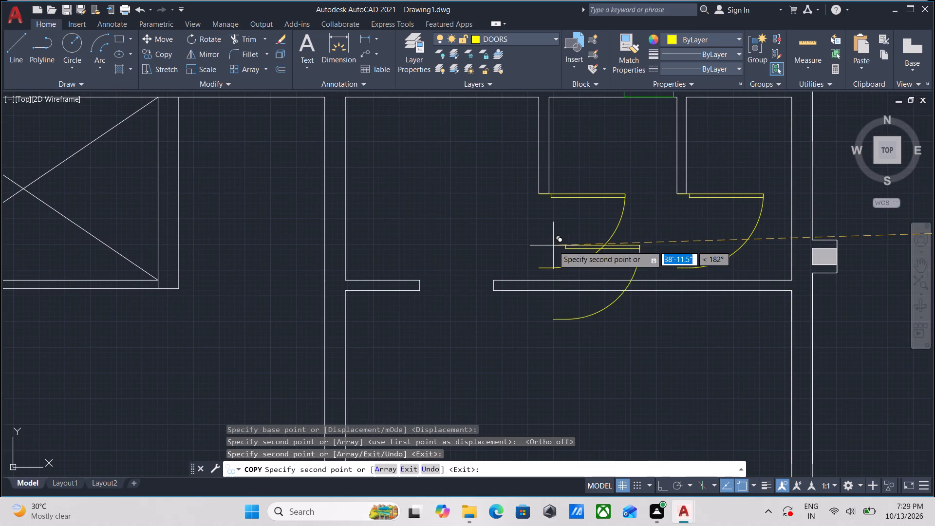
pyautogui.scroll(-2, 560, 244)
pyautogui.press('Escape')
# Examine how the two door copies sit between the short partitions and the horizontal wall below them.
pyautogui.scroll(2, 564, 245)
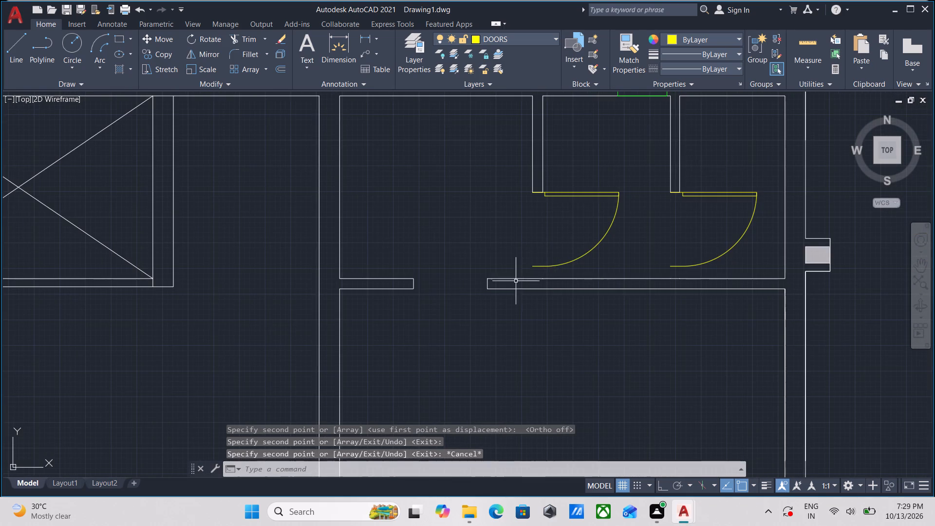
pyautogui.scroll(2, 518, 283)
pyautogui.moveTo(565, 254); pyautogui.dragTo(555, 313, button='middle')
pyautogui.scroll(-1, 529, 275)
pyautogui.moveTo(529, 275); pyautogui.dragTo(533, 314, button='middle')
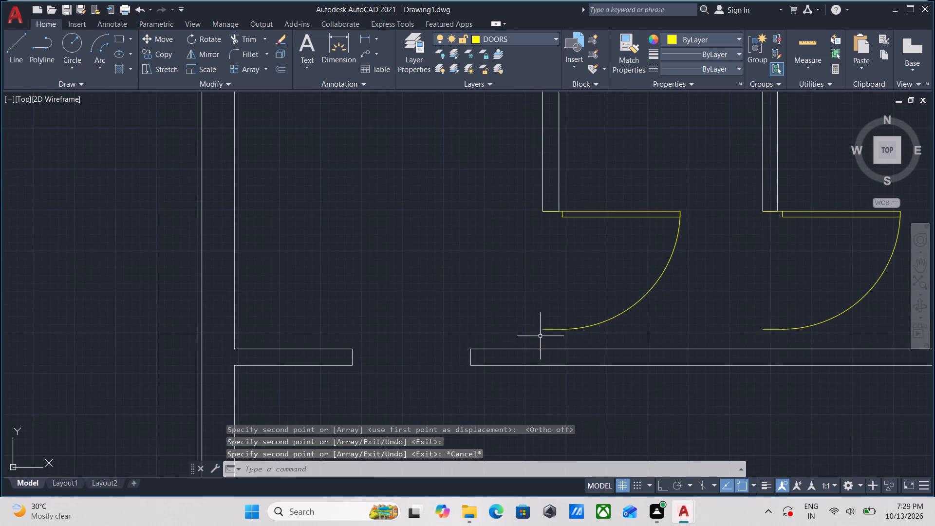
pyautogui.scroll(1, 541, 341)
pyautogui.scroll(-3, 547, 321)
pyautogui.moveTo(547, 321); pyautogui.dragTo(555, 317, button='middle')
pyautogui.scroll(-2, 556, 311)
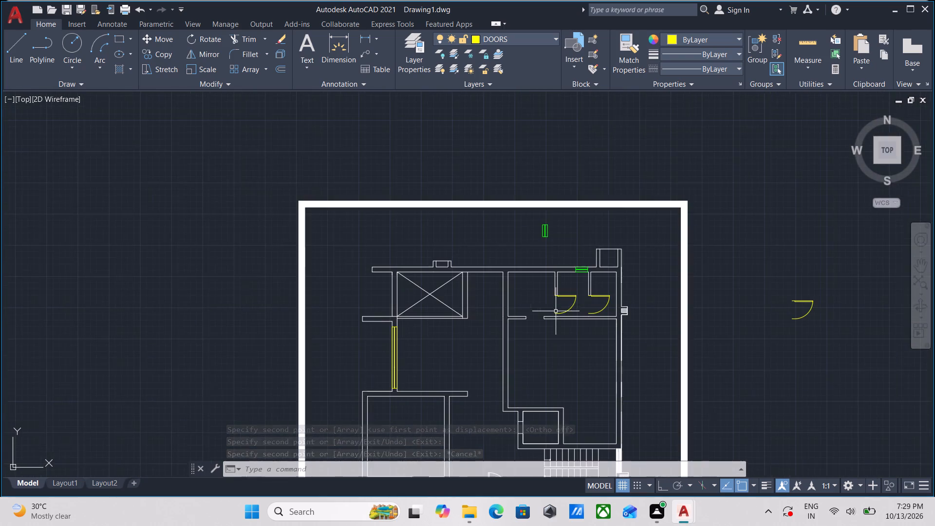
pyautogui.moveTo(555, 312); pyautogui.dragTo(568, 259, button='middle')
pyautogui.scroll(4, 567, 259)
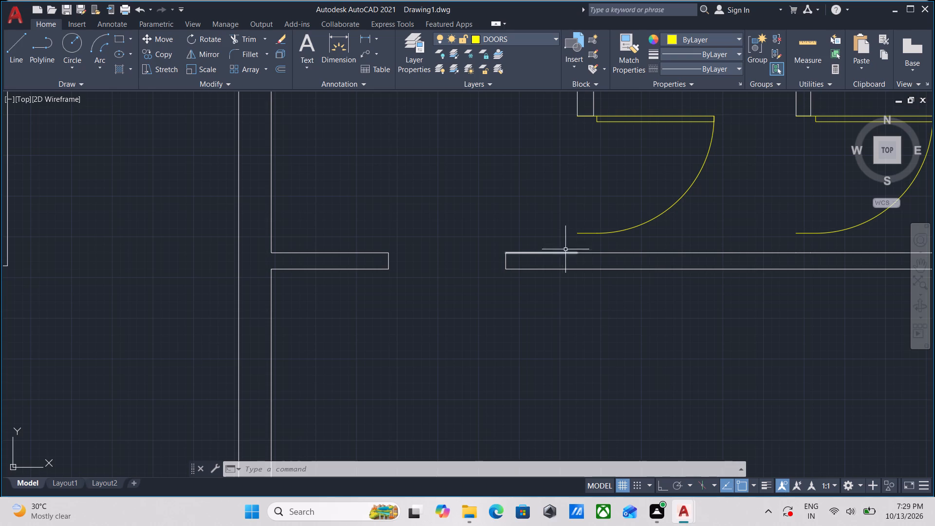
# Make WALLS the current layer.
pyautogui.click(509, 37)
pyautogui.click(497, 170)
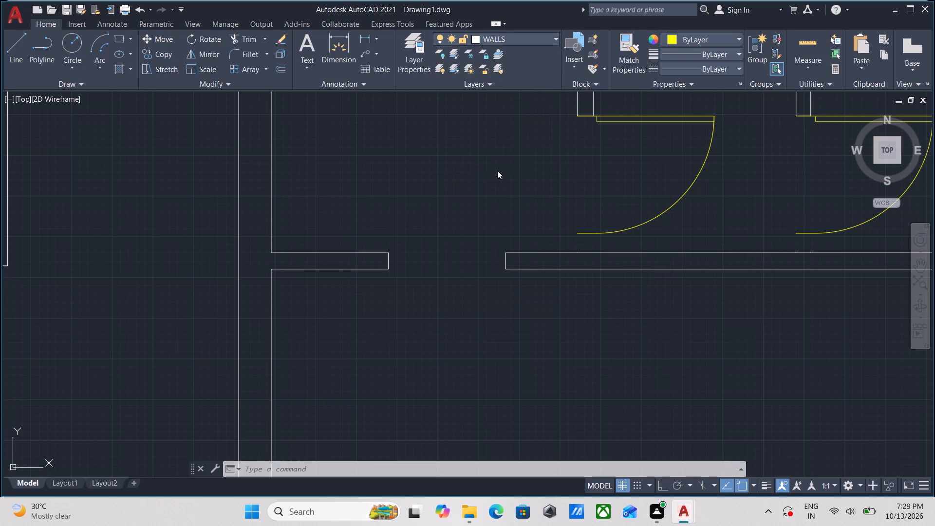
# Draw a 6" vertical line from the latch-side end of the western door copy down to the horizontal wall.
pyautogui.press('l')
pyautogui.press('Return')
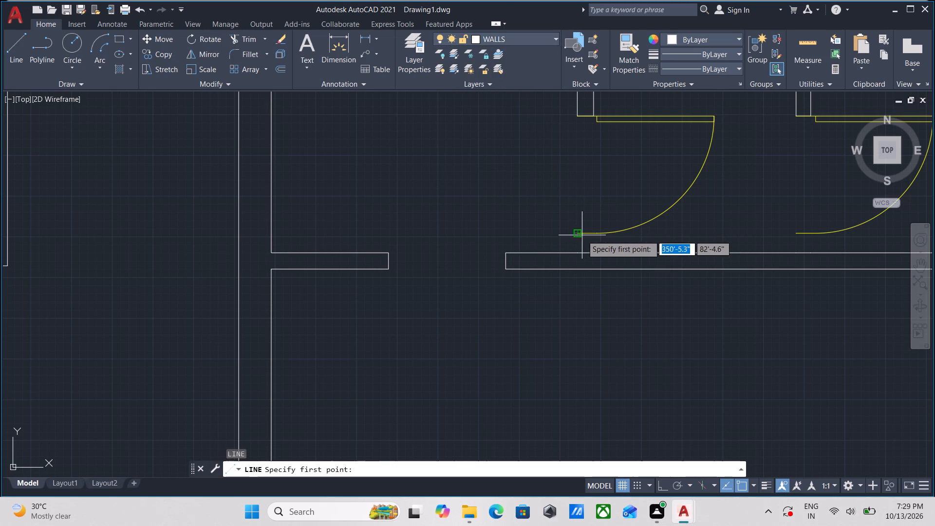
pyautogui.click(577, 236)
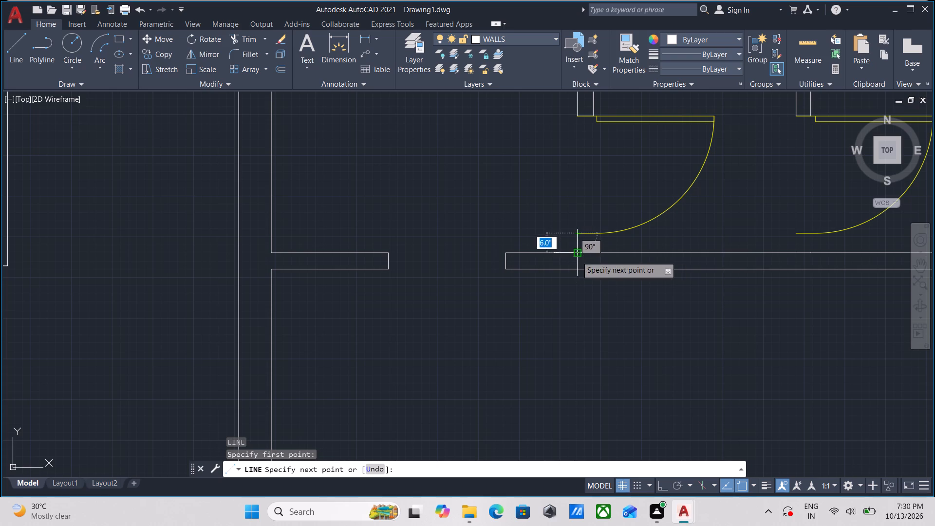
pyautogui.click(577, 256)
pyautogui.scroll(2, 577, 256)
pyautogui.press('Escape')
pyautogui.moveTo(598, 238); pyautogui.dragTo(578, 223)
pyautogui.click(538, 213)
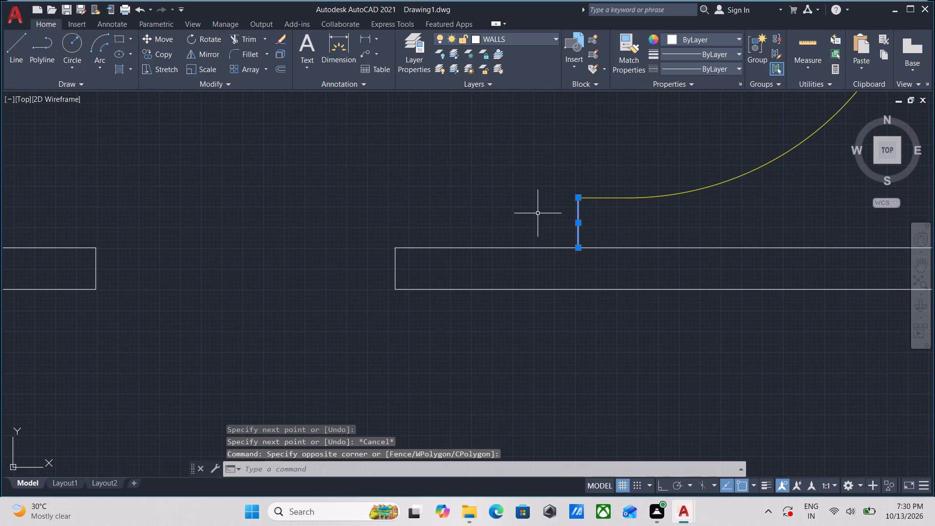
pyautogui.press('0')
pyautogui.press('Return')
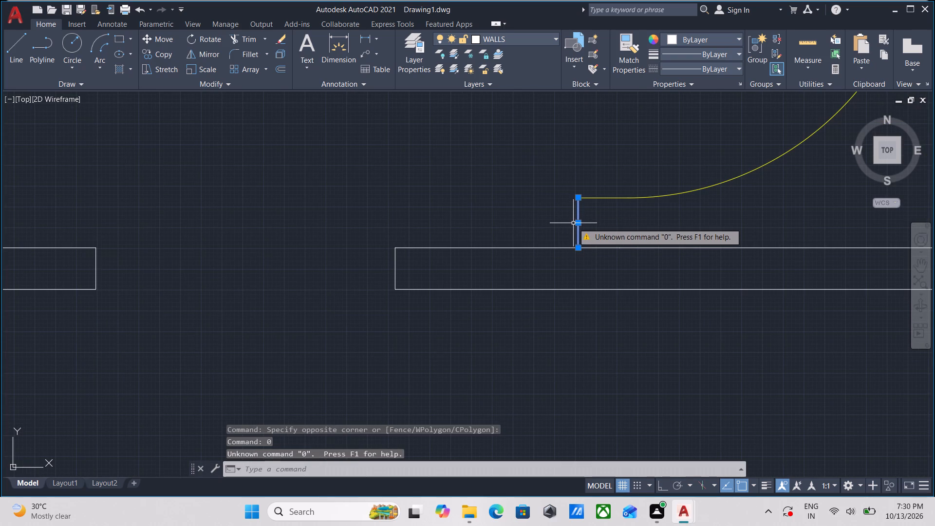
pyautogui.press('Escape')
# Offset the short vertical line below the western door 10" to the east.
pyautogui.press('o')
pyautogui.press('Return')
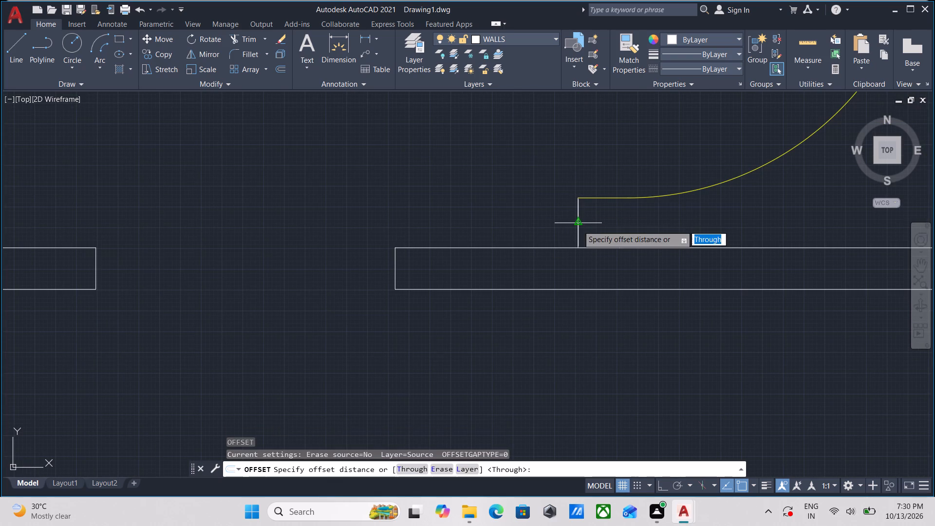
pyautogui.click(578, 225)
pyautogui.click(618, 228)
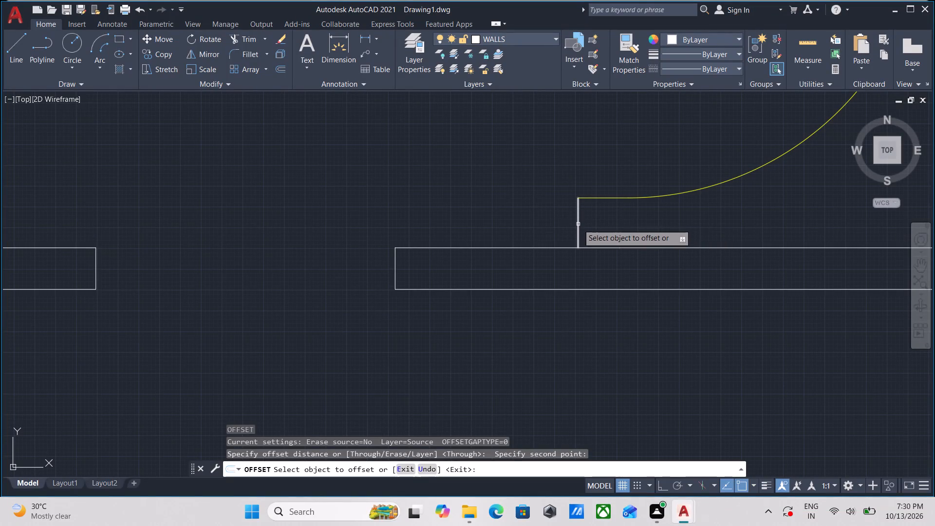
pyautogui.click(578, 224)
pyautogui.write('10"')
pyautogui.press('Return')
pyautogui.scroll(-2, 643, 206)
pyautogui.scroll(2, 646, 207)
pyautogui.press('Escape')
# Trim away the horizontal wall's upper line between the two short vertical lines below the western door.
pyautogui.scroll(-2, 647, 207)
pyautogui.moveTo(647, 207); pyautogui.dragTo(621, 315, button='middle')
pyautogui.scroll(-3, 621, 319)
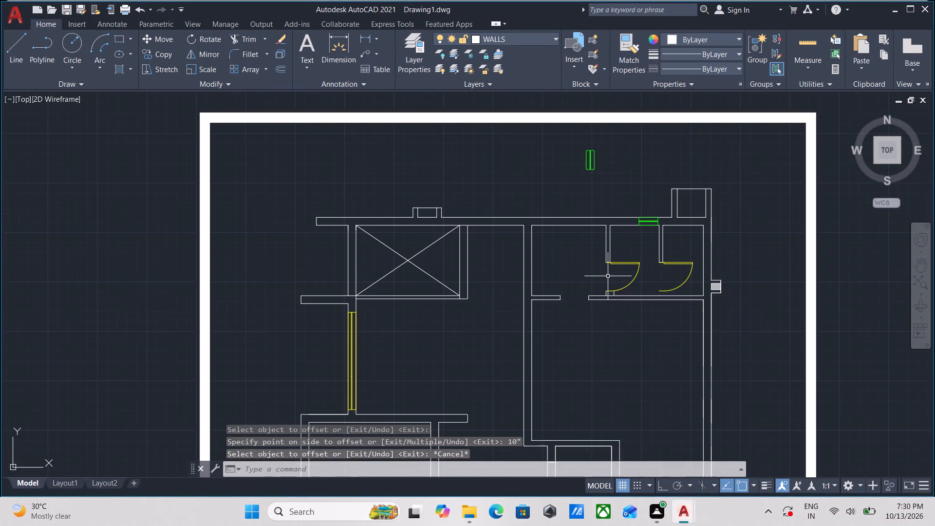
pyautogui.scroll(4, 608, 276)
pyautogui.write('tr')
pyautogui.press('Return')
pyautogui.click(623, 267)
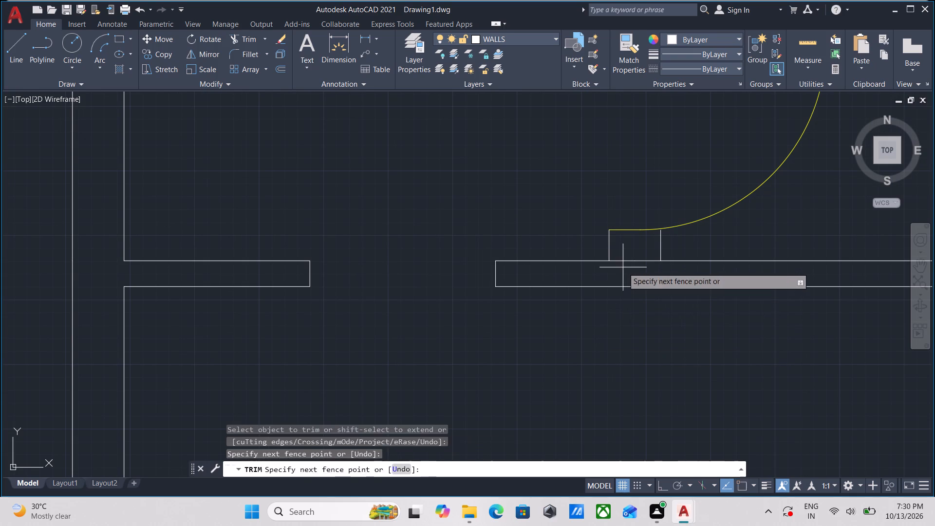
pyautogui.click(623, 248)
pyautogui.scroll(-2, 623, 248)
pyautogui.moveTo(625, 258); pyautogui.dragTo(625, 286, button='middle')
pyautogui.scroll(1, 648, 268)
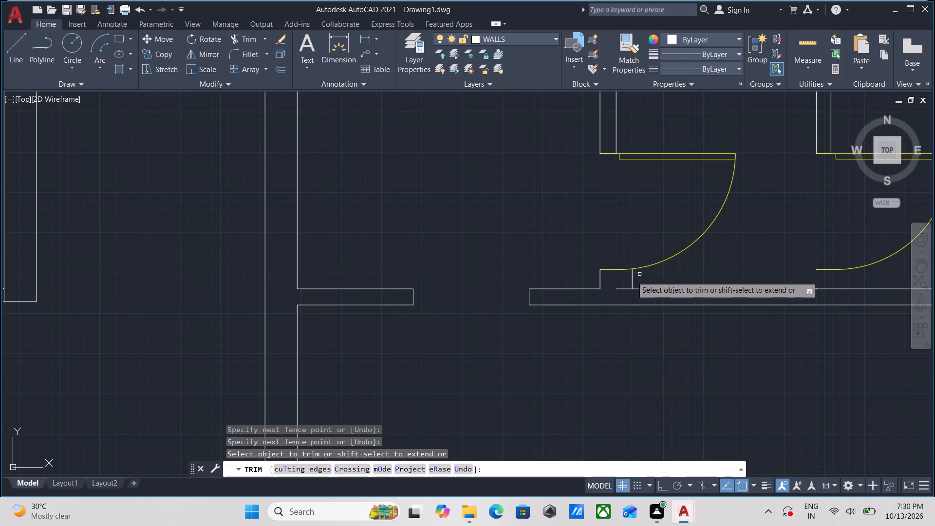
pyautogui.click(627, 297)
pyautogui.click(627, 286)
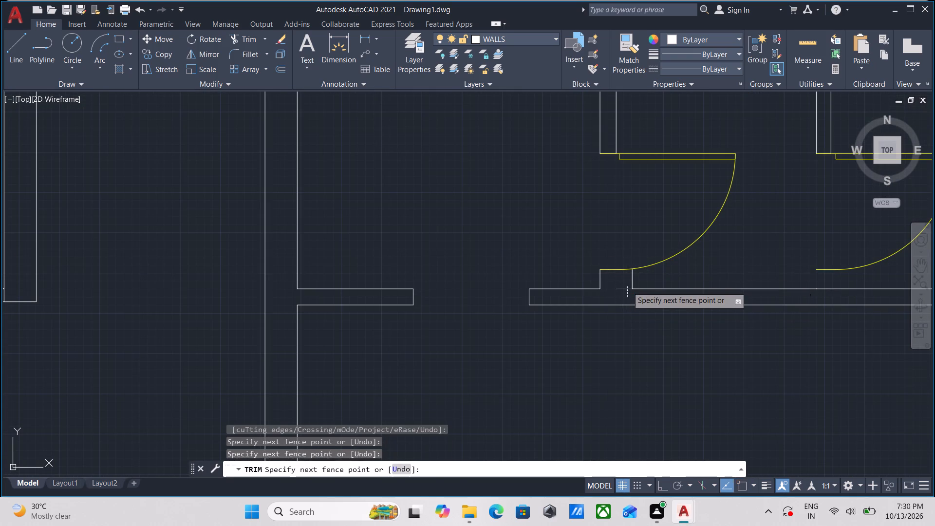
pyautogui.press('Escape')
# Draw a horizontal line joining the tops of the two short vertical lines to close the western door's wall stub.
pyautogui.scroll(-1, 621, 283)
pyautogui.moveTo(606, 270); pyautogui.dragTo(621, 265, button='middle')
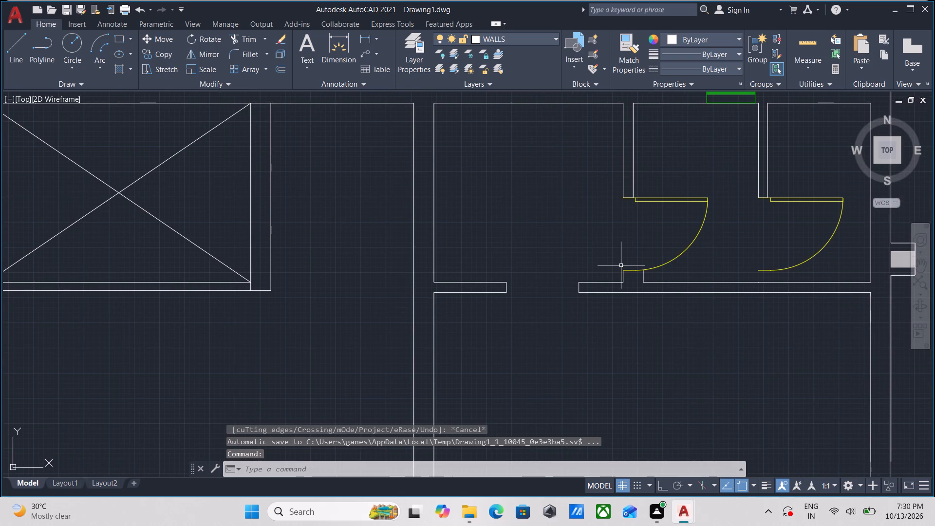
pyautogui.press('l')
pyautogui.press('Return')
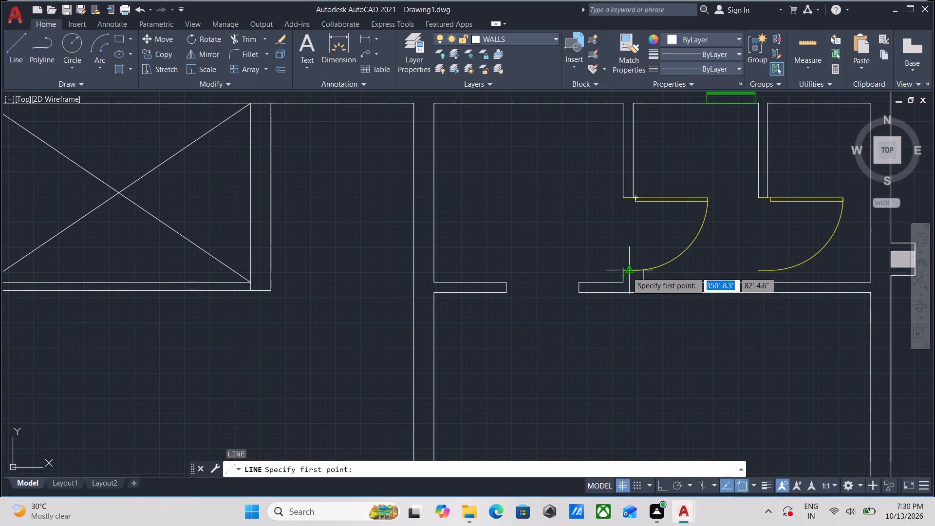
pyautogui.scroll(2, 635, 289)
pyautogui.click(658, 247)
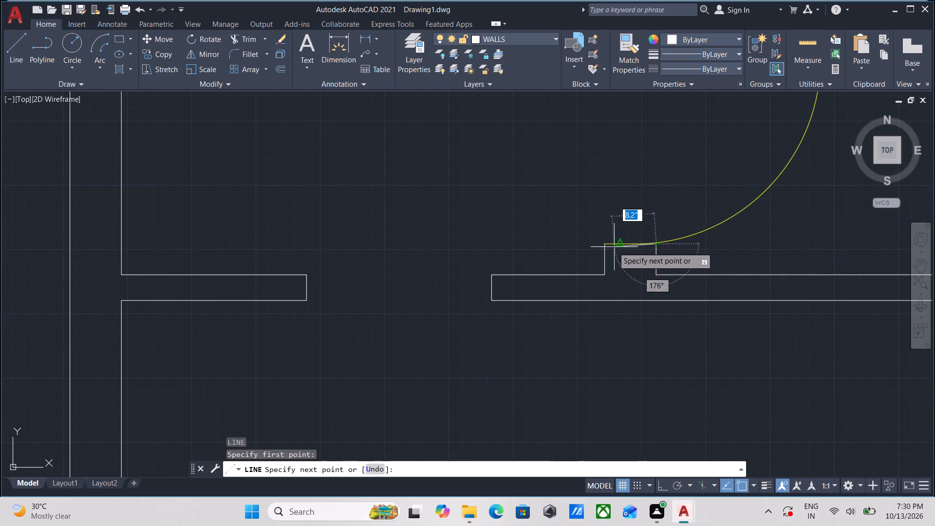
pyautogui.click(605, 246)
pyautogui.scroll(-3, 608, 246)
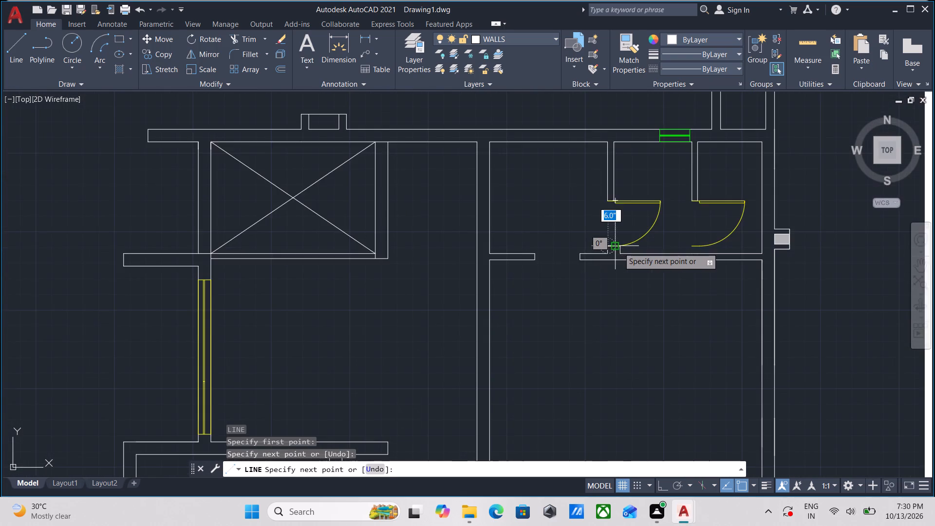
pyautogui.scroll(-2, 618, 247)
pyautogui.press('Escape')
# Draw a vertical line from the horizontal wall up to the latch-side end of the eastern door copy.
pyautogui.moveTo(644, 264); pyautogui.dragTo(661, 218, button='middle')
pyautogui.scroll(3, 666, 202)
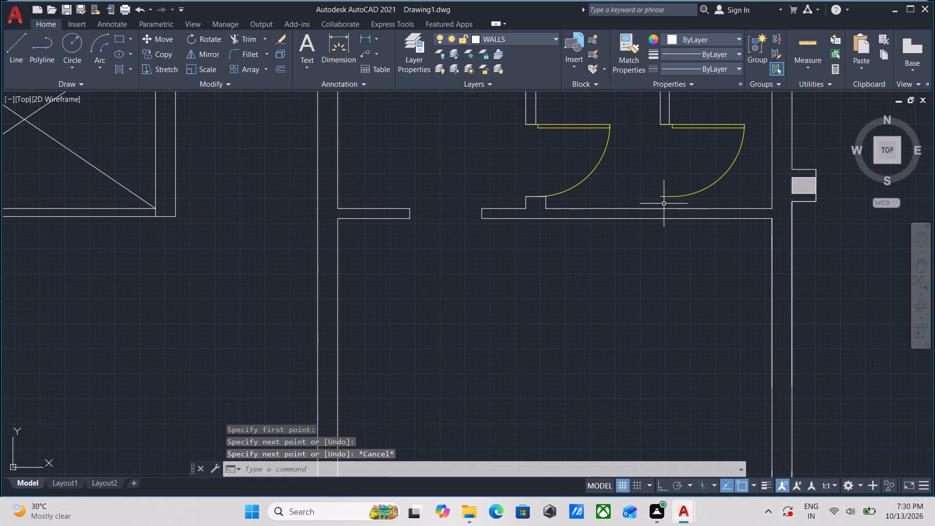
pyautogui.middleClick(659, 212)
pyautogui.press('l')
pyautogui.press('Return')
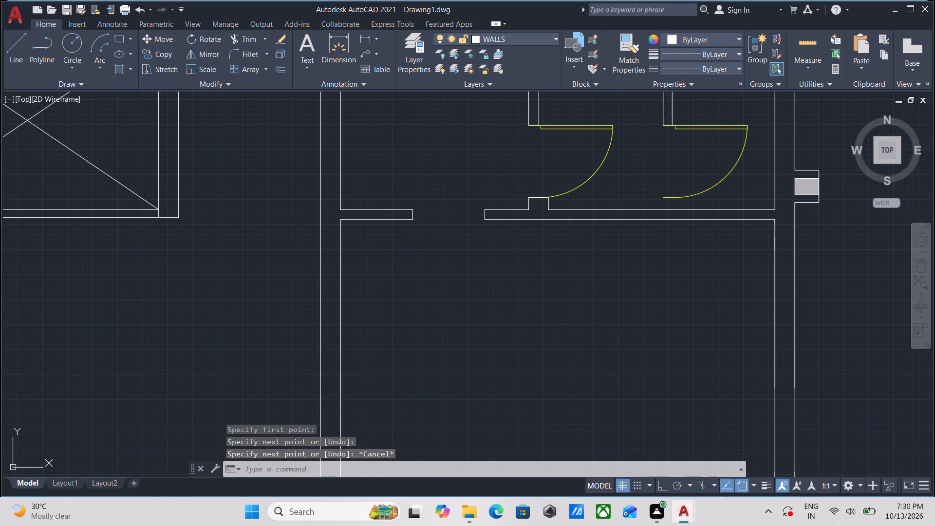
pyautogui.scroll(2, 662, 213)
pyautogui.click(664, 205)
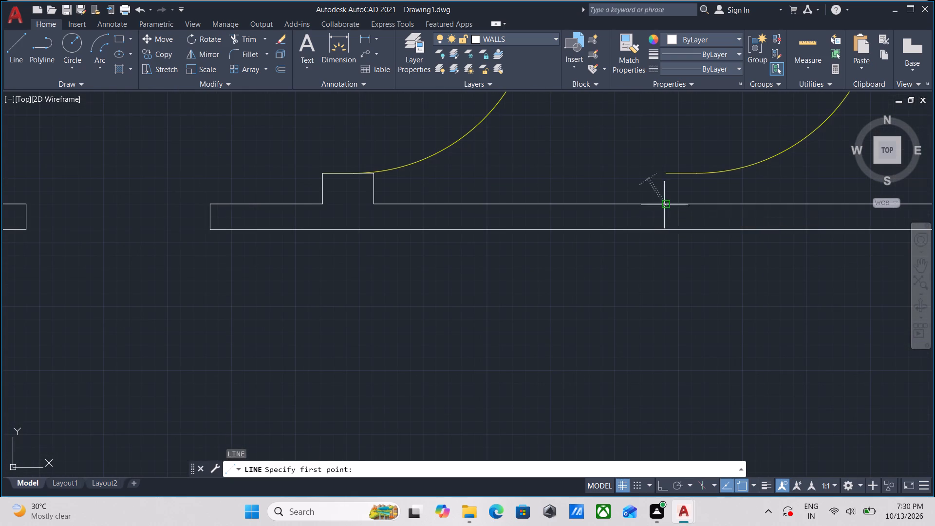
pyautogui.click(665, 175)
pyautogui.press('Escape')
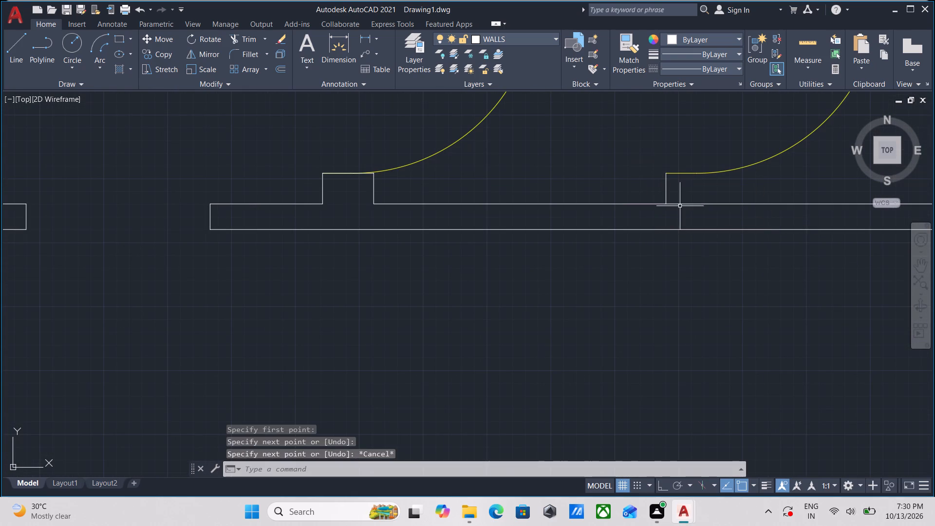
# Offset the short vertical line below the eastern door 5" to the east.
pyautogui.click(672, 188)
pyautogui.click(648, 183)
pyautogui.press('o')
pyautogui.press('Return')
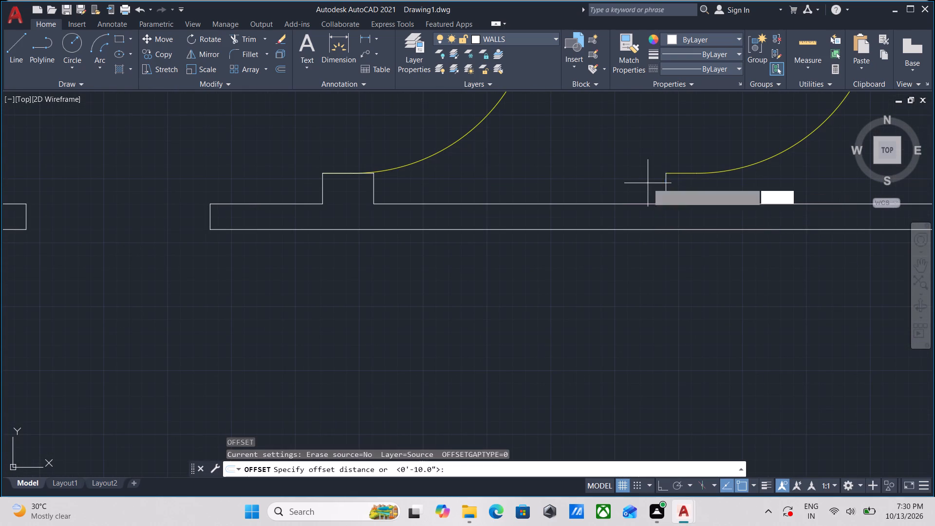
pyautogui.click(662, 187)
pyautogui.click(695, 186)
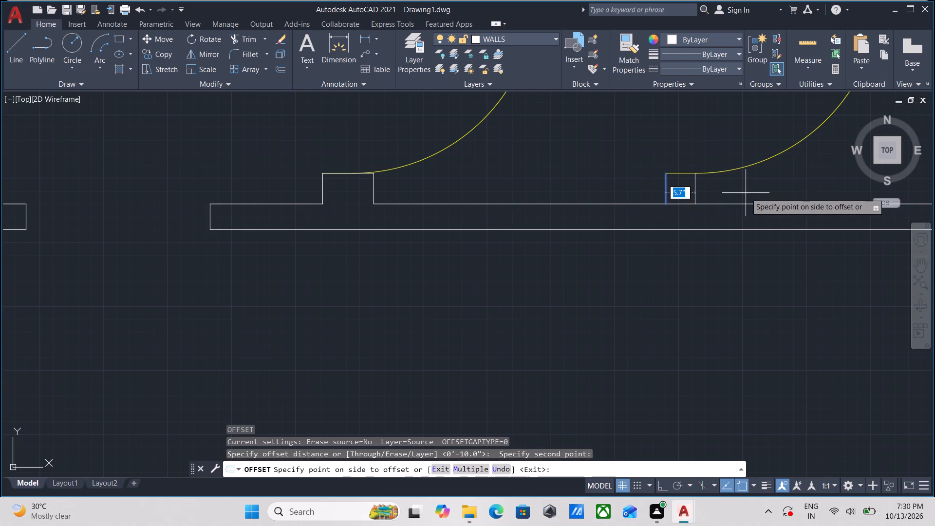
pyautogui.write('10')
pyautogui.press("'")
pyautogui.press('BackSpace')
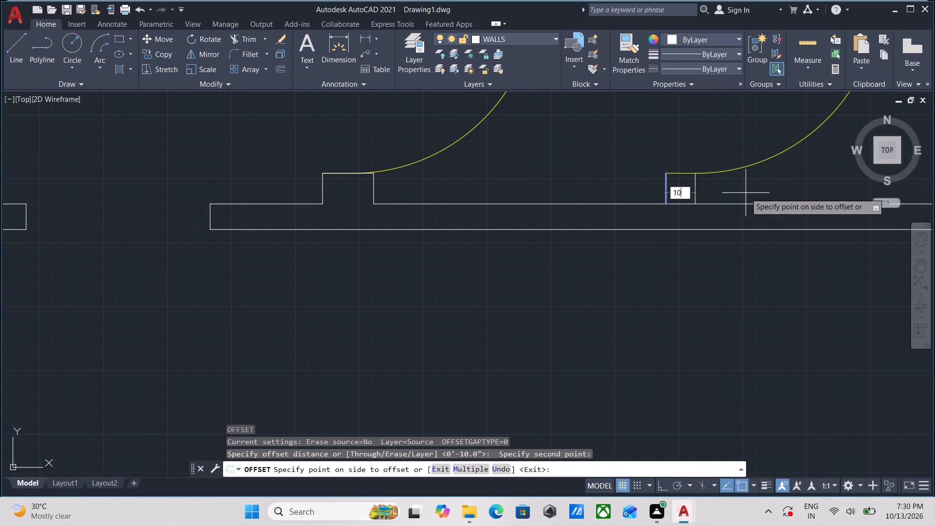
pyautogui.hotkey('shift', '"')
pyautogui.press('BackSpace')
pyautogui.press('BackSpace')
pyautogui.press('BackSpace')
pyautogui.press('5')
pyautogui.hotkey('shift', '"')
pyautogui.press('Return')
pyautogui.scroll(-3, 746, 193)
pyautogui.press('Escape')
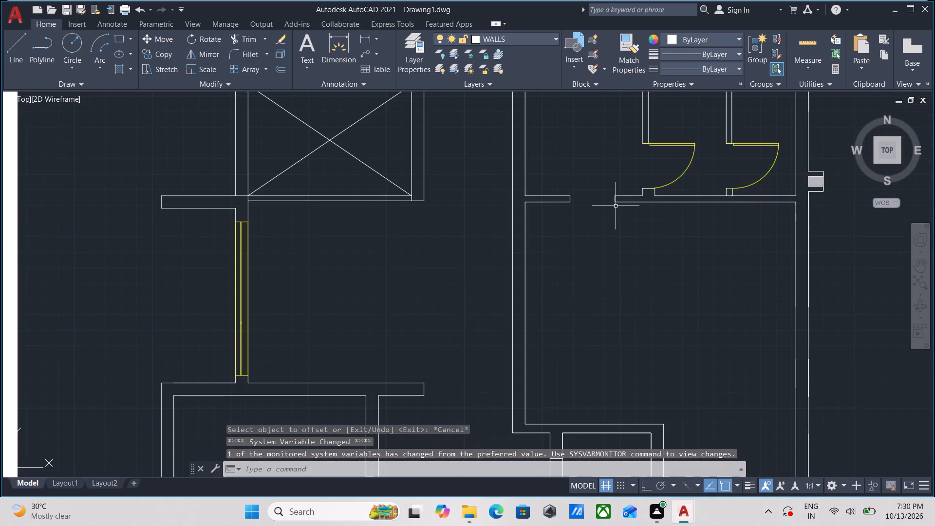
# Examine the coloured reference floor plan, including the drawing room, portico and bedroom areas, alongside the drafted wall plan.
pyautogui.scroll(3, 617, 204)
pyautogui.scroll(-7, 642, 200)
pyautogui.moveTo(647, 234); pyautogui.dragTo(740, 176, button='middle')
pyautogui.scroll(-2, 627, 261)
pyautogui.moveTo(649, 250); pyautogui.dragTo(823, 220, button='middle')
pyautogui.scroll(2, 550, 258)
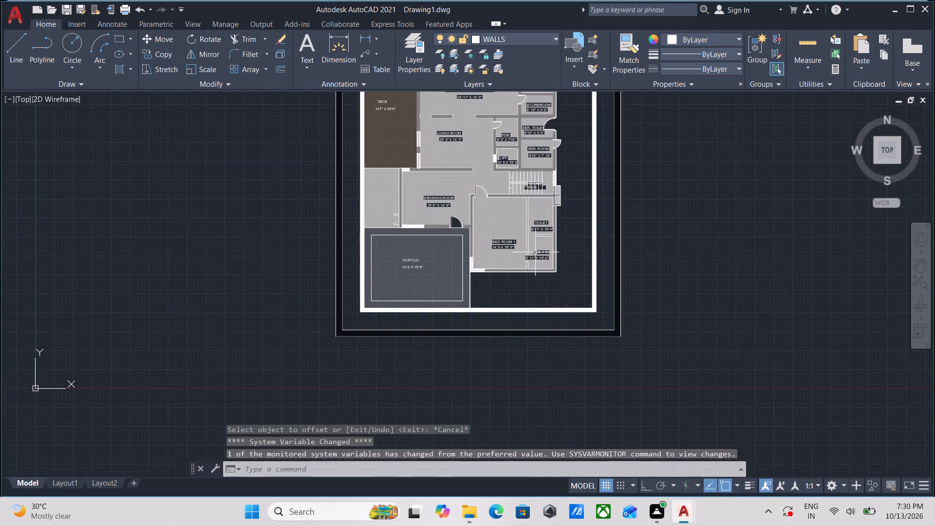
pyautogui.scroll(1, 537, 251)
pyautogui.moveTo(537, 251); pyautogui.dragTo(702, 301, button='middle')
pyautogui.moveTo(651, 294); pyautogui.dragTo(692, 304, button='middle')
pyautogui.scroll(-2, 693, 303)
pyautogui.moveTo(693, 303); pyautogui.dragTo(662, 331, button='middle')
pyautogui.scroll(2, 662, 331)
pyautogui.moveTo(662, 328); pyautogui.dragTo(632, 355, button='middle')
pyautogui.scroll(-1, 662, 328)
pyautogui.scroll(-2, 723, 313)
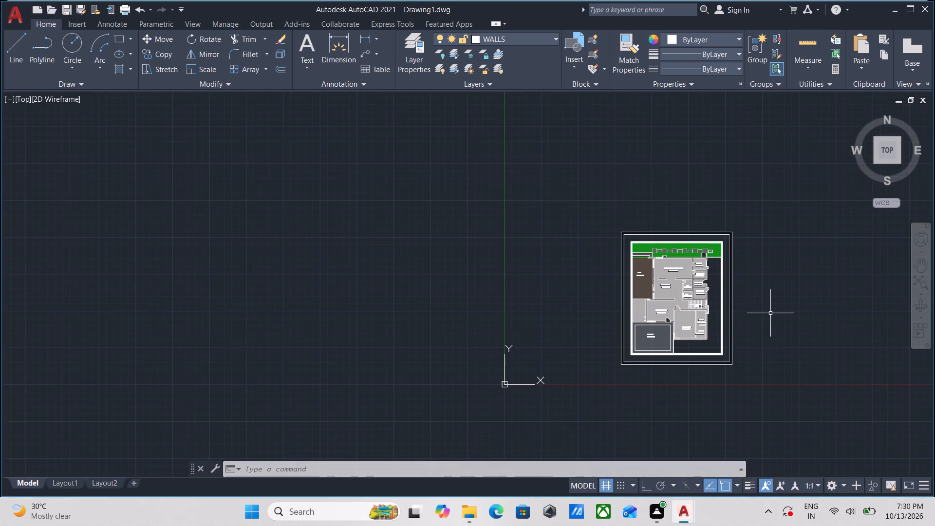
pyautogui.moveTo(770, 313); pyautogui.dragTo(588, 265, button='middle')
pyautogui.scroll(2, 794, 275)
pyautogui.scroll(-1, 794, 275)
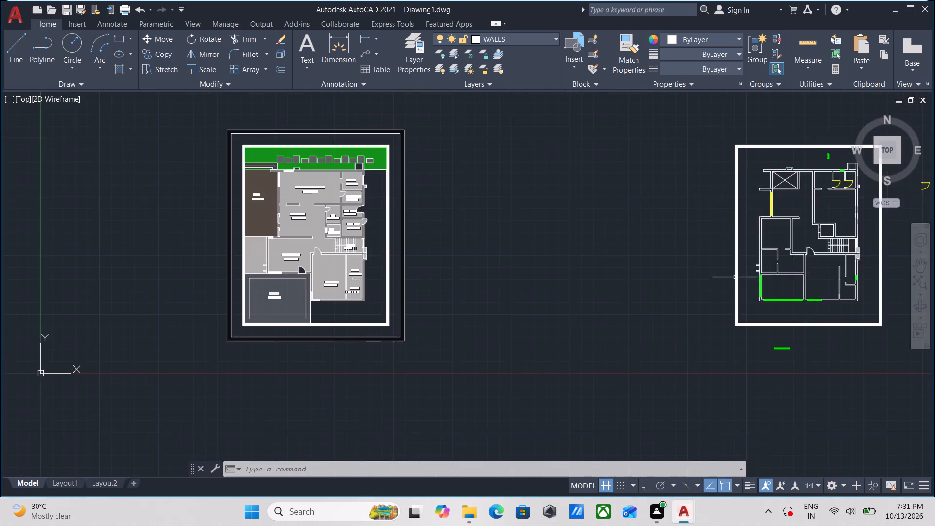
pyautogui.scroll(-1, 652, 273)
pyautogui.moveTo(644, 273); pyautogui.dragTo(738, 237, button='middle')
pyautogui.scroll(2, 523, 288)
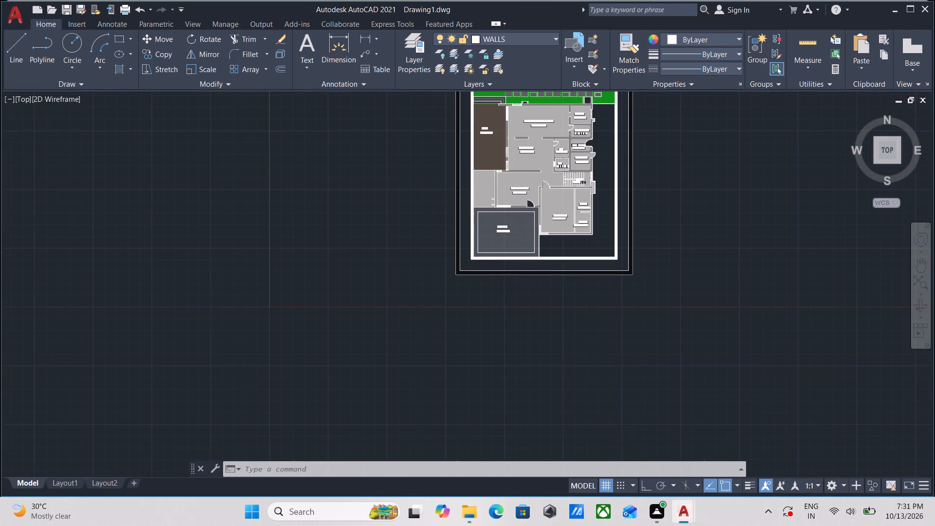
pyautogui.scroll(-2, 537, 288)
pyautogui.scroll(2, 547, 288)
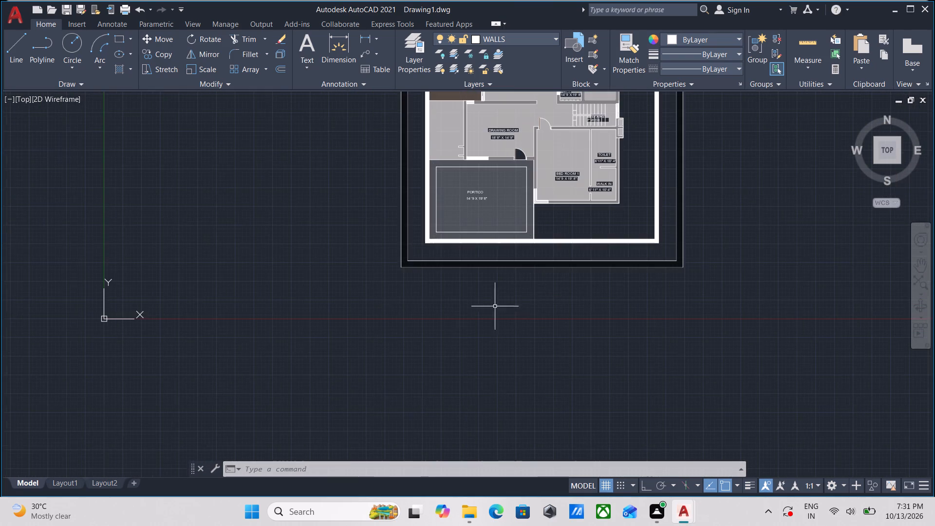
pyautogui.moveTo(480, 308); pyautogui.dragTo(529, 342, button='middle')
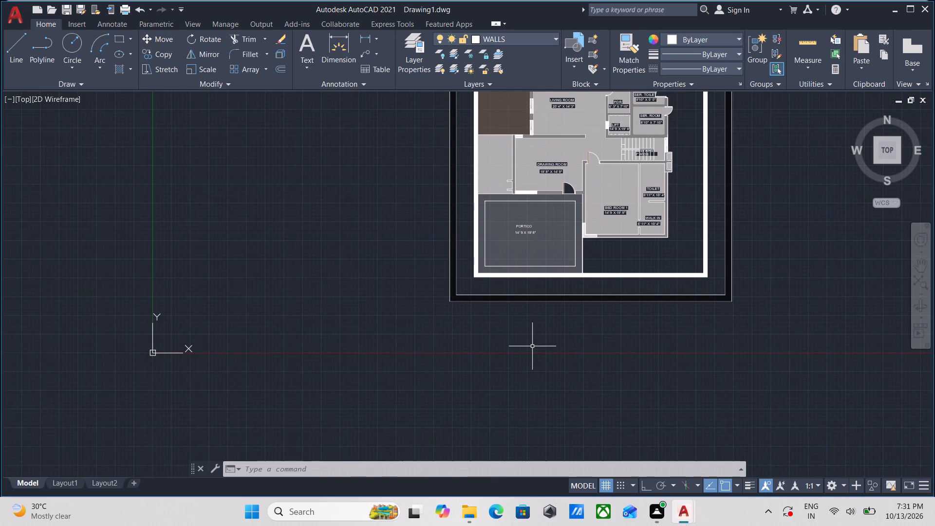
pyautogui.scroll(-1, 532, 346)
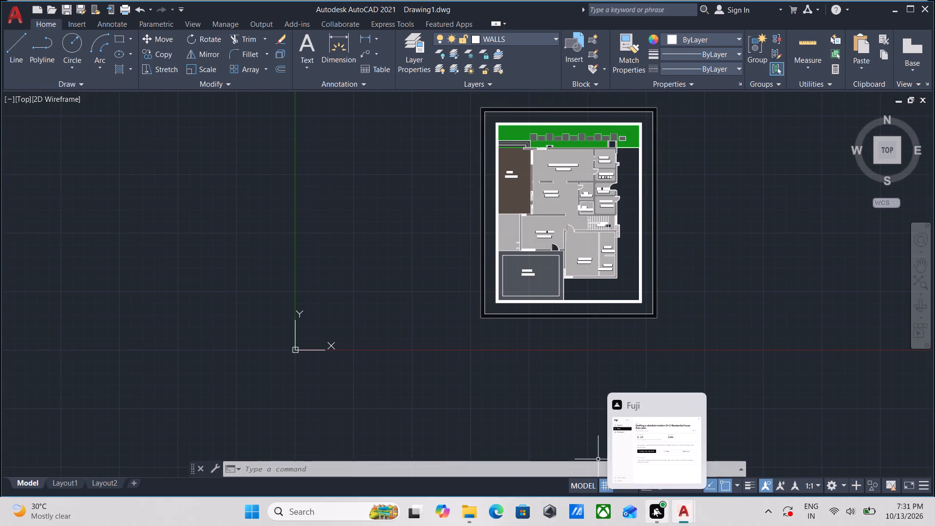
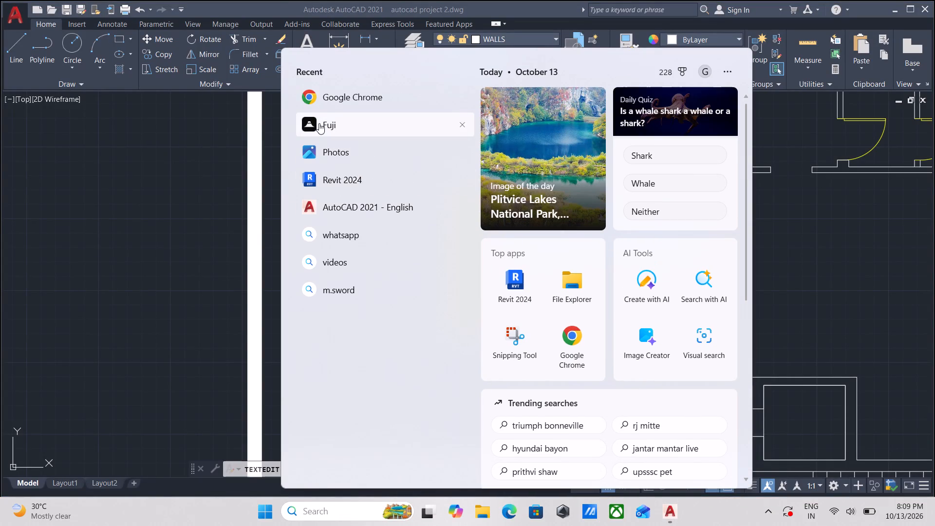
# Launch the Fuji app from the recently used apps.
pyautogui.click(322, 122)
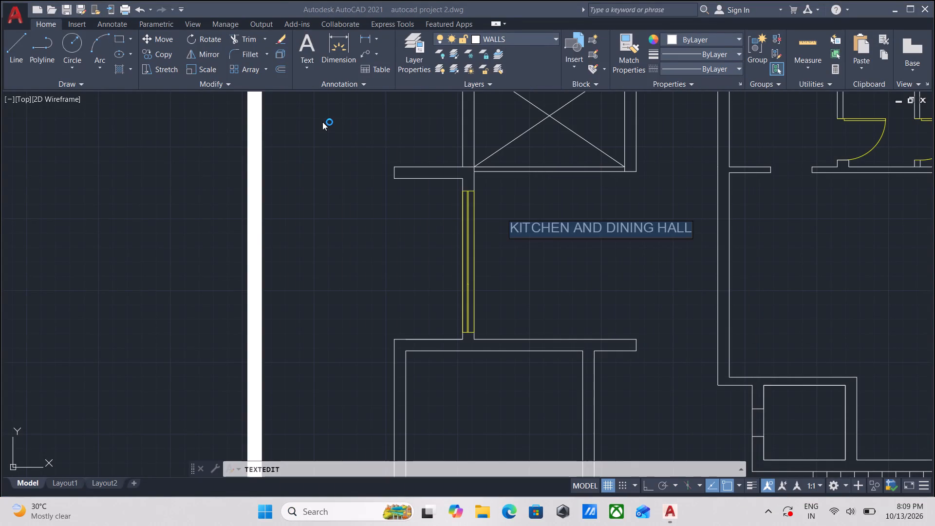
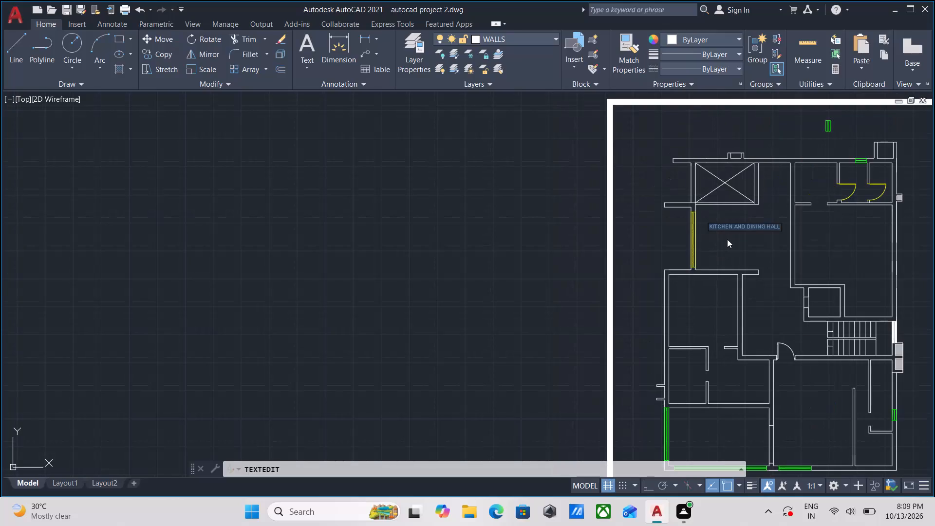
# Replace the KITCHEN AND DINING HALL label beside the yellow window with FAMILY LOUNGE in capitals.
pyautogui.scroll(2, 727, 239)
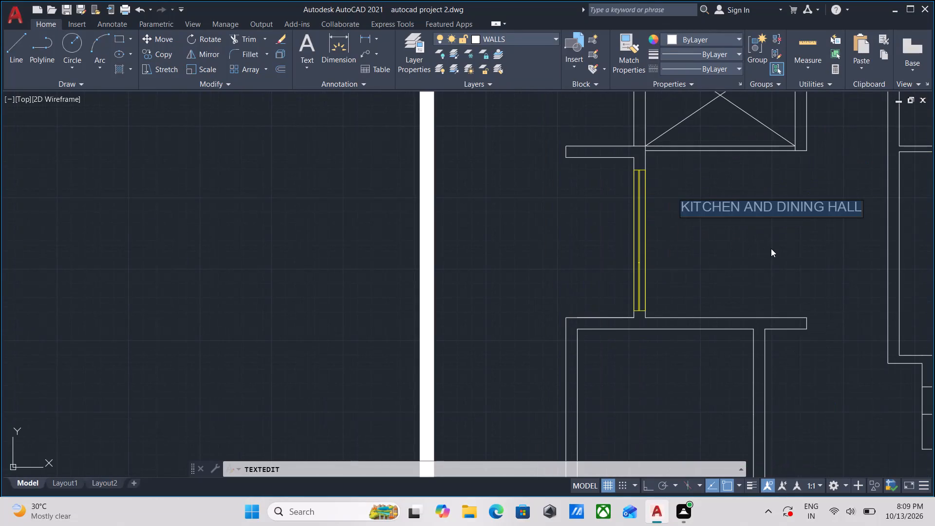
pyautogui.press('BackSpace')
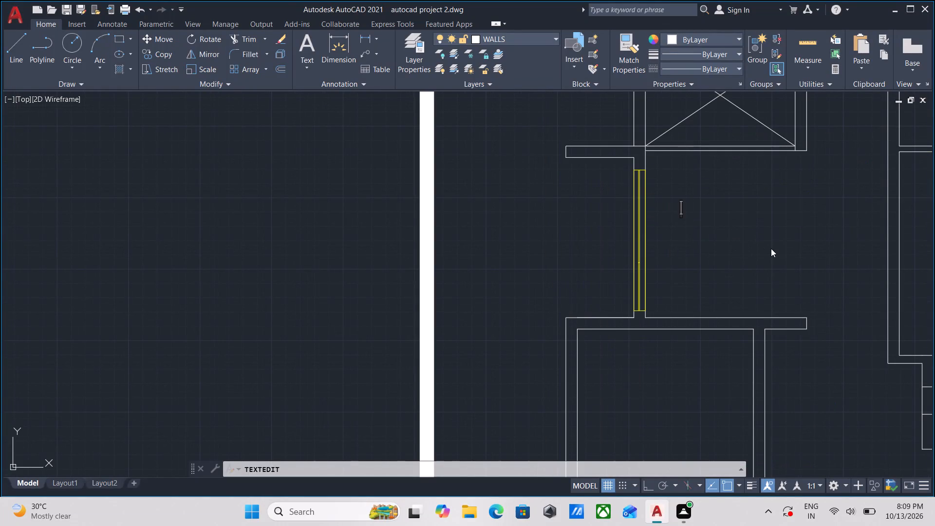
pyautogui.write('family')
pyautogui.press('space')
pyautogui.write('lounge')
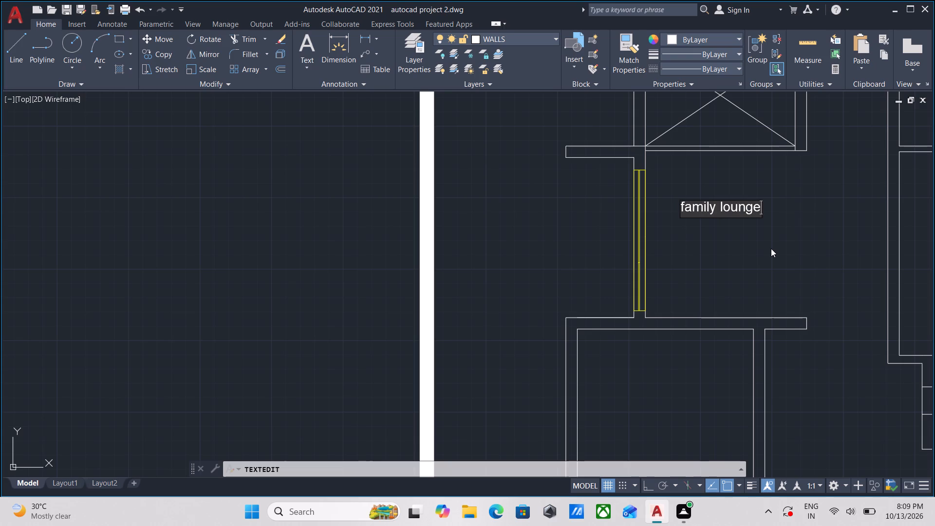
pyautogui.press('BackSpace')
pyautogui.press('BackSpace')
pyautogui.press('BackSpace')
pyautogui.press('BackSpace')
pyautogui.press('BackSpace')
pyautogui.press('BackSpace')
pyautogui.press('BackSpace')
pyautogui.press('BackSpace')
pyautogui.press('BackSpace')
pyautogui.press('BackSpace')
pyautogui.press('BackSpace')
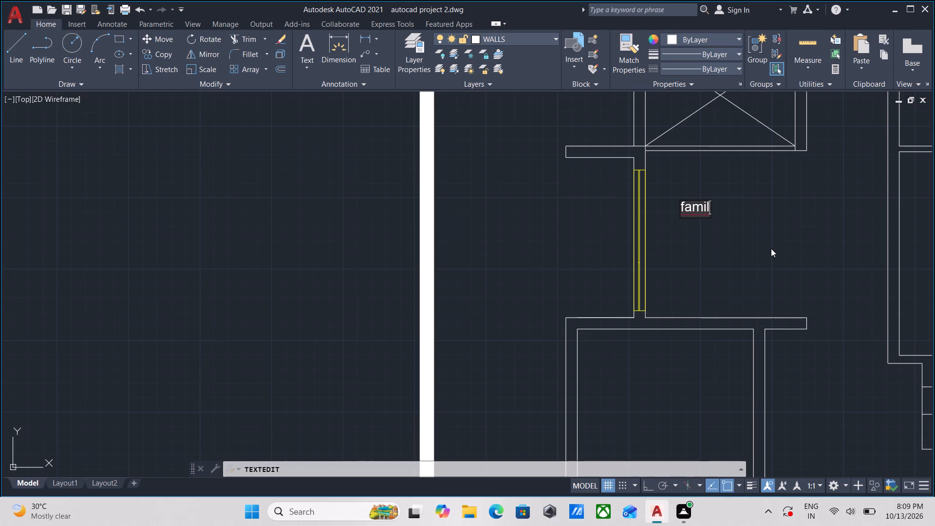
pyautogui.press('BackSpace')
pyautogui.press('BackSpace')
pyautogui.press('f')
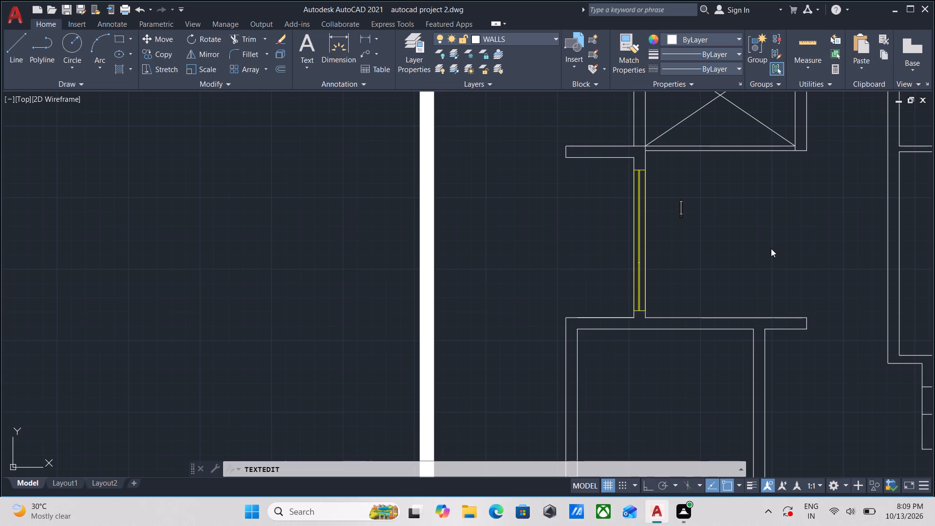
pyautogui.write('AMILY')
pyautogui.press('space')
pyautogui.write('LOUM')
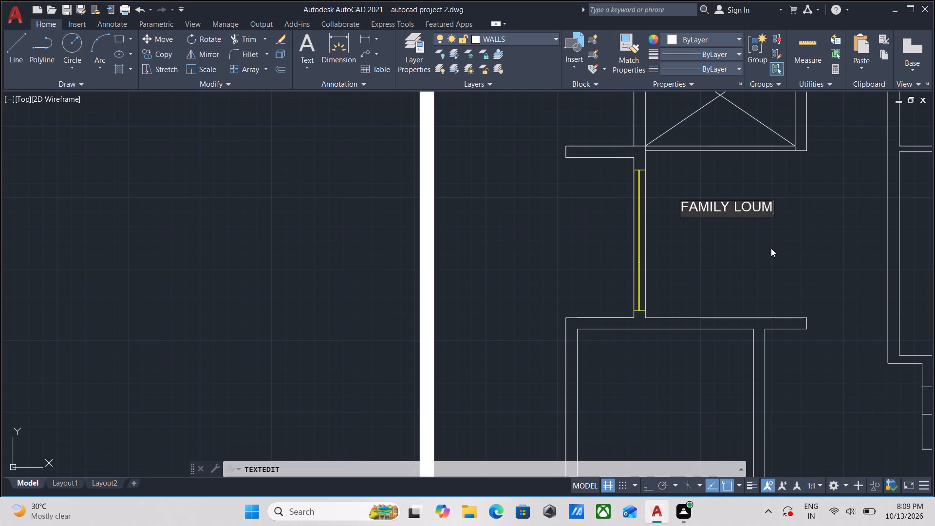
pyautogui.press('BackSpace')
pyautogui.write('NG')
pyautogui.press('e')
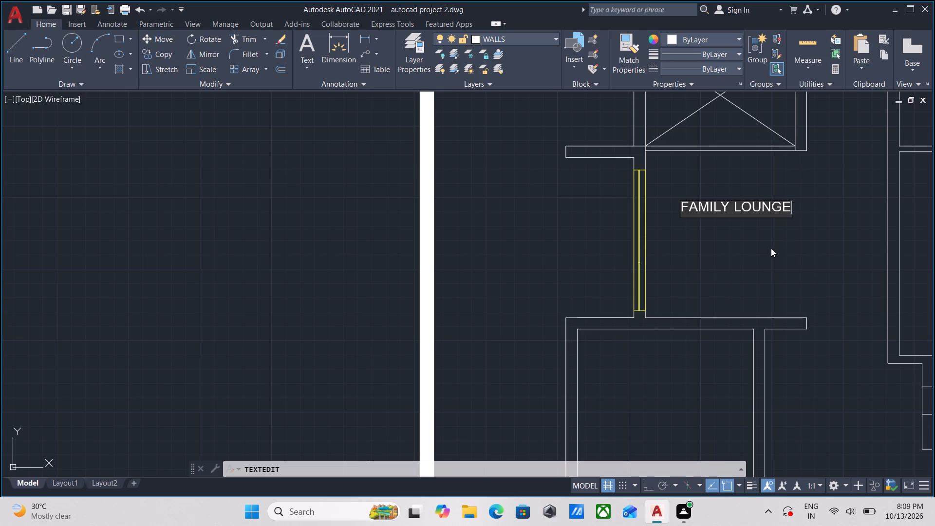
pyautogui.press('Return')
pyautogui.press('Return')
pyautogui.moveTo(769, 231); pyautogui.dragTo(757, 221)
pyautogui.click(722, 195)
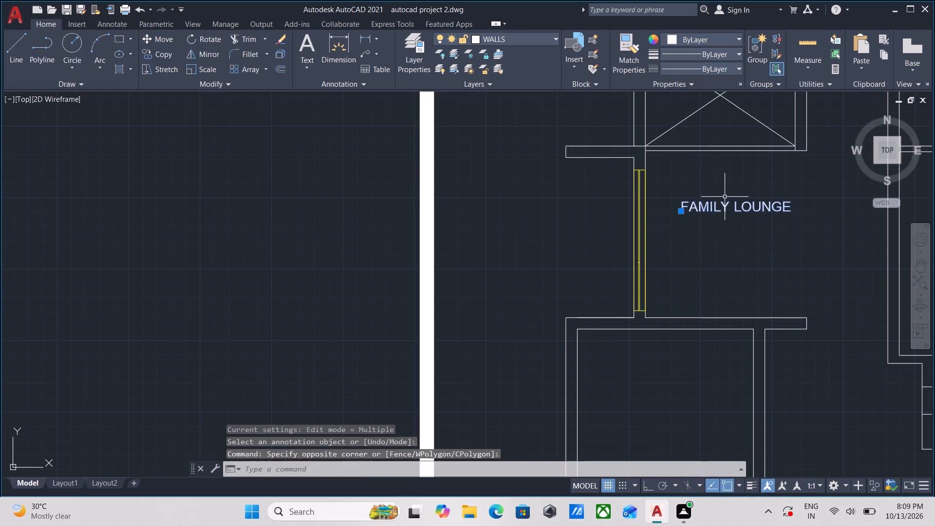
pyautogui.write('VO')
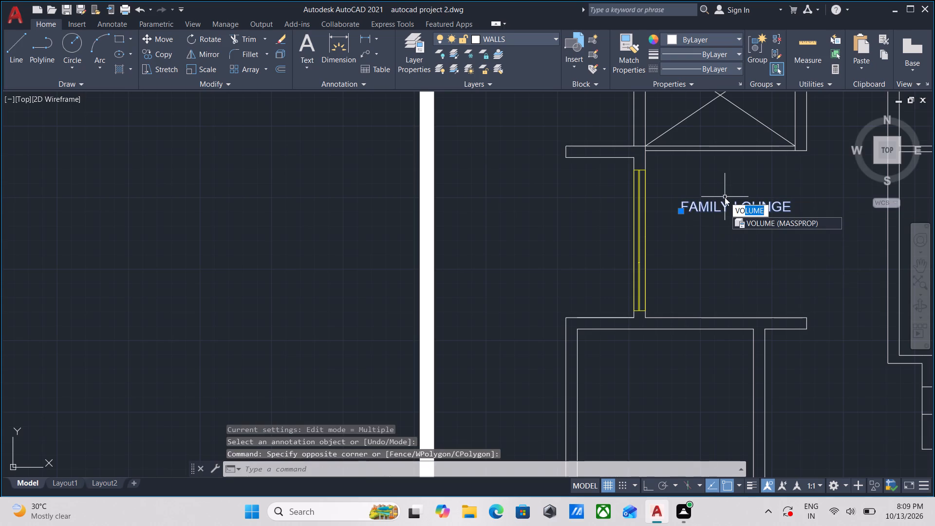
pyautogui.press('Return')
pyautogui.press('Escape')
# Copy the FAMILY LOUNGE label into the room directly below the lounge, using the text's lower-left corner as base point.
pyautogui.moveTo(751, 230); pyautogui.dragTo(743, 224)
pyautogui.click(711, 189)
pyautogui.write('CO')
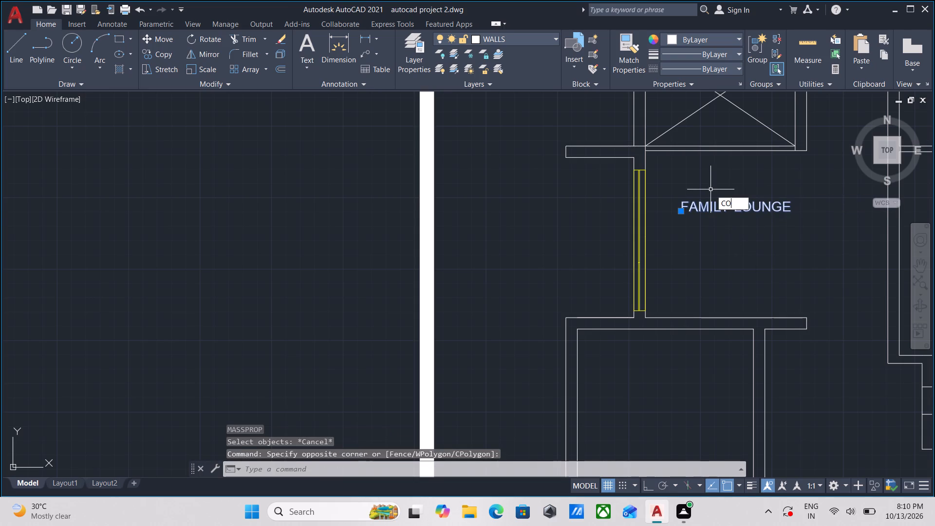
pyautogui.press('Return')
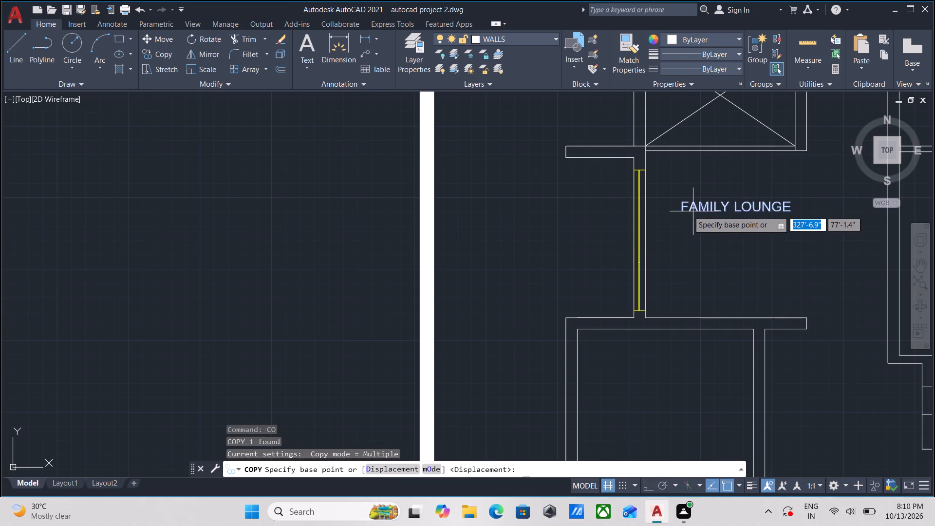
pyautogui.click(684, 210)
pyautogui.moveTo(672, 245); pyautogui.dragTo(684, 137, button='middle')
pyautogui.scroll(-2, 686, 235)
pyautogui.moveTo(686, 243); pyautogui.dragTo(685, 235, button='middle')
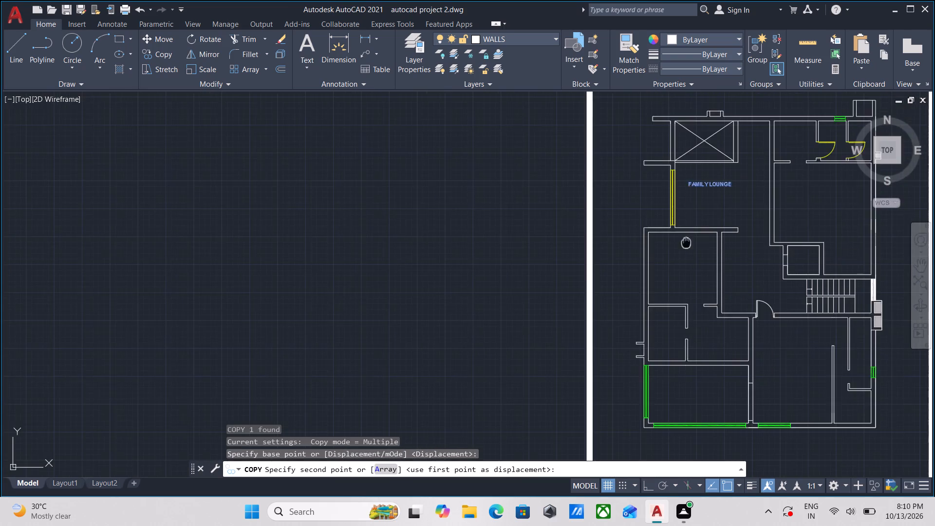
pyautogui.moveTo(685, 235); pyautogui.dragTo(691, 179, button='middle')
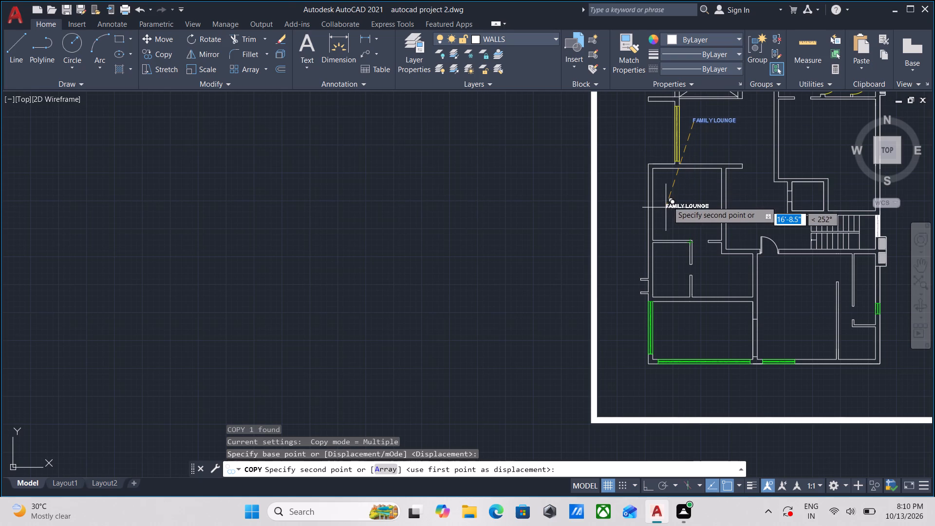
pyautogui.click(668, 200)
# Place another copy of the FAMILY LOUNGE label in the lower-left room with the green windows and finish copying.
pyautogui.scroll(1, 690, 200)
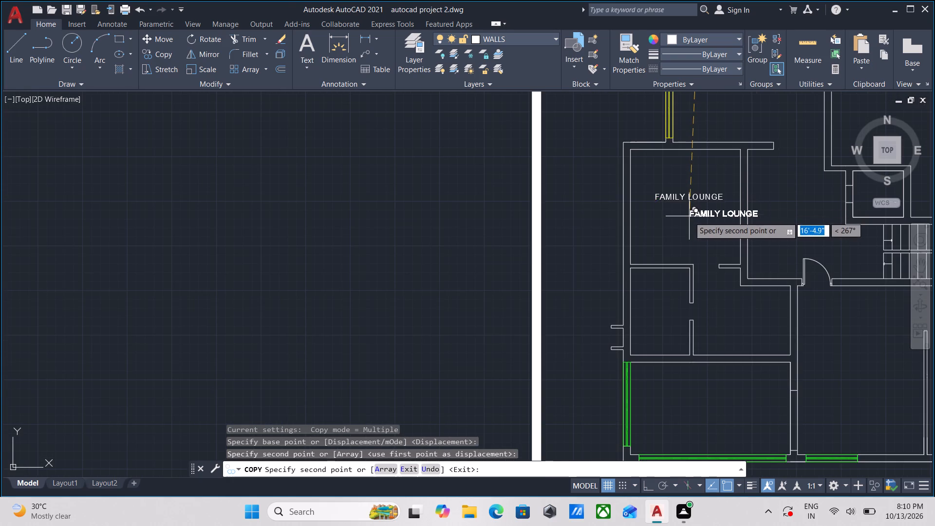
pyautogui.scroll(-1, 644, 244)
pyautogui.moveTo(644, 243); pyautogui.dragTo(641, 129, button='middle')
pyautogui.scroll(3, 676, 179)
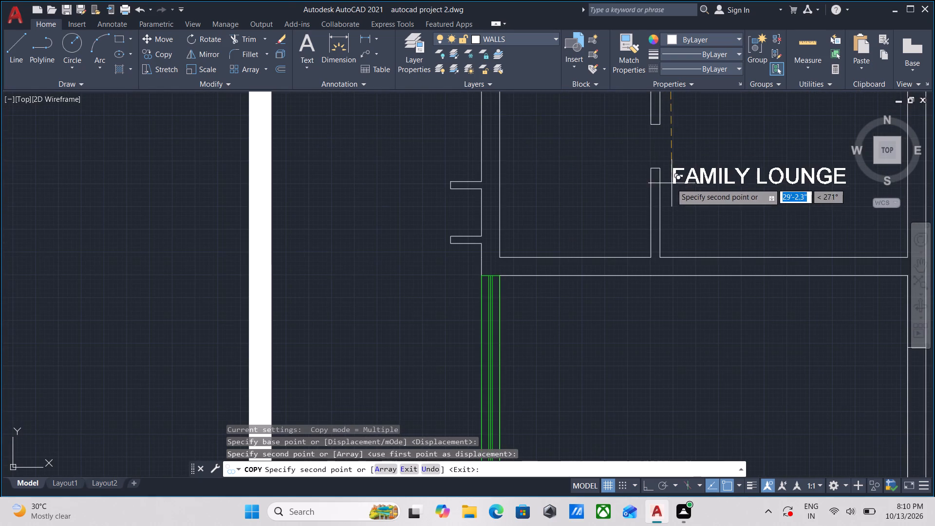
pyautogui.moveTo(562, 143); pyautogui.dragTo(551, 204, button='middle')
pyautogui.moveTo(678, 212); pyautogui.dragTo(547, 235, button='middle')
pyautogui.scroll(-1, 678, 212)
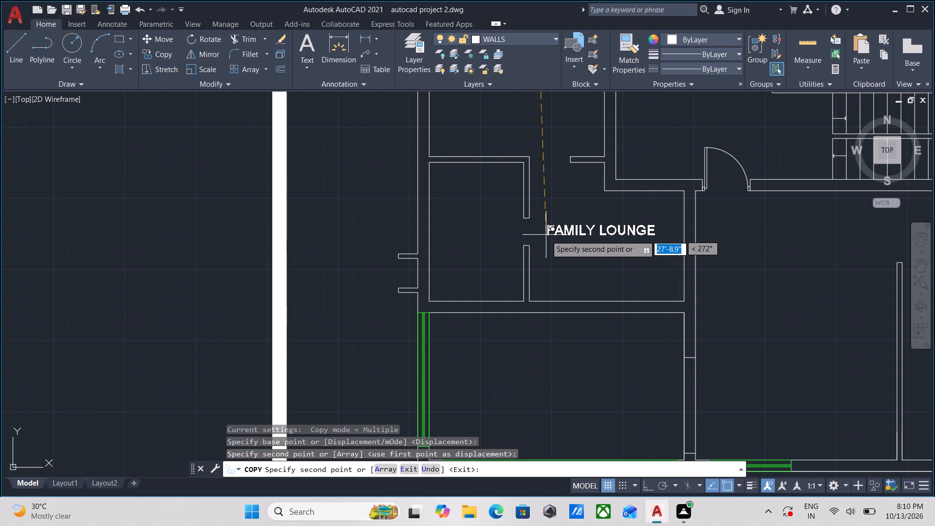
pyautogui.scroll(1, 546, 241)
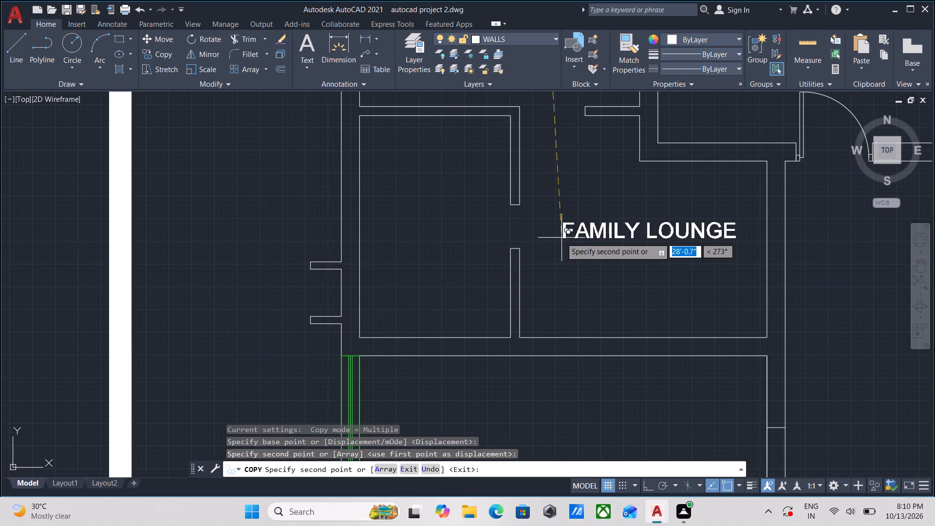
pyautogui.scroll(-1, 555, 241)
pyautogui.moveTo(555, 241); pyautogui.dragTo(532, 143, button='middle')
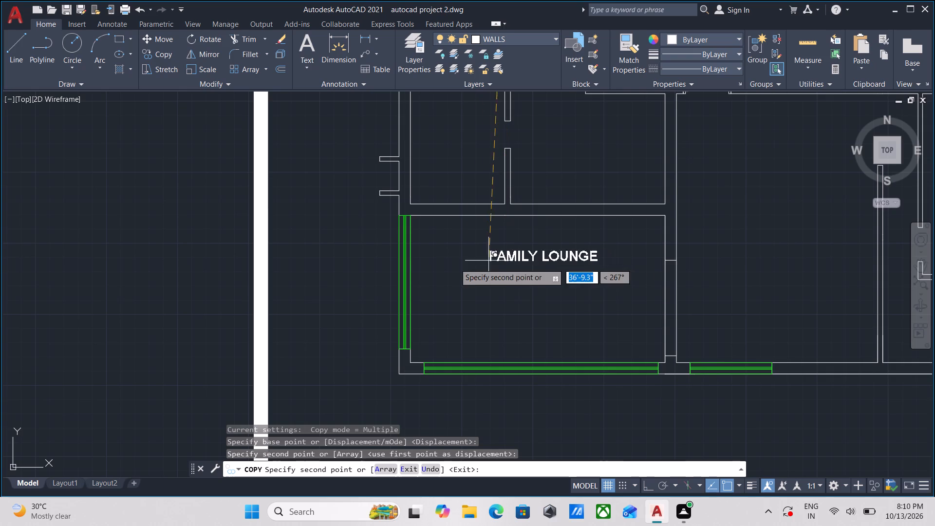
pyautogui.click(468, 283)
pyautogui.press('Escape')
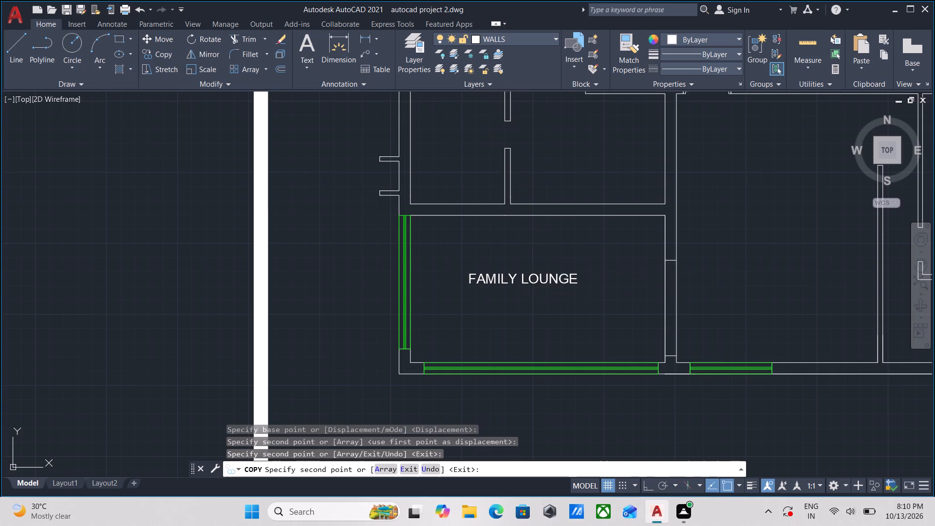
# Change the copied label in the lower-left room with the green windows to SITOUT.
pyautogui.tripleClick(536, 277)
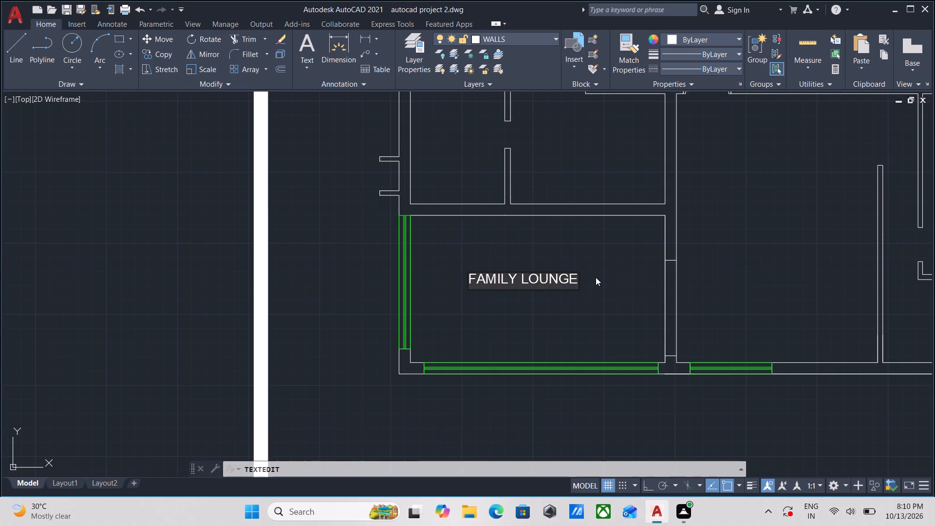
pyautogui.moveTo(574, 278); pyautogui.dragTo(495, 281)
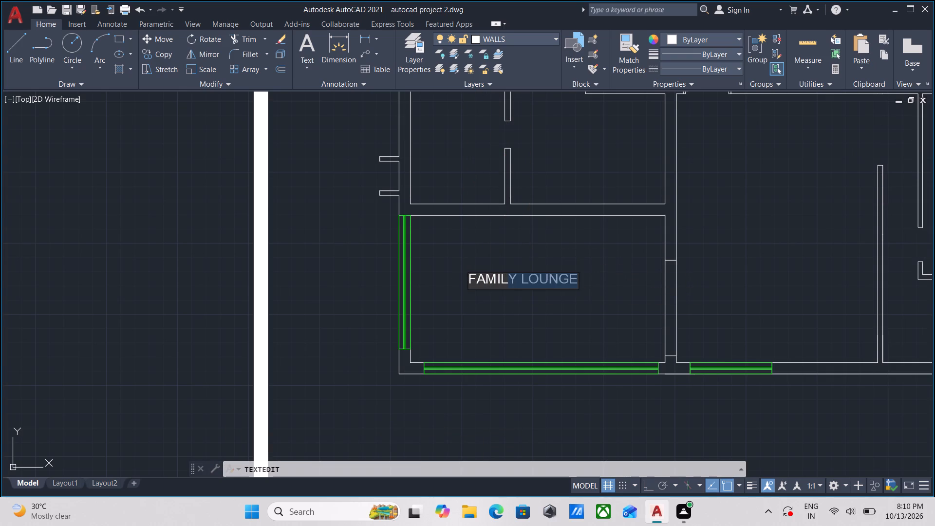
pyautogui.moveTo(495, 281); pyautogui.dragTo(442, 283)
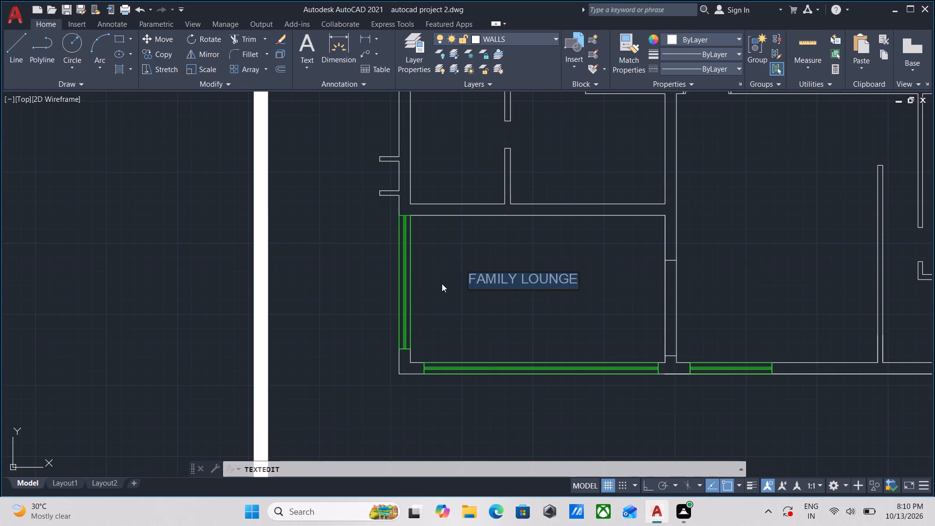
pyautogui.write('SI')
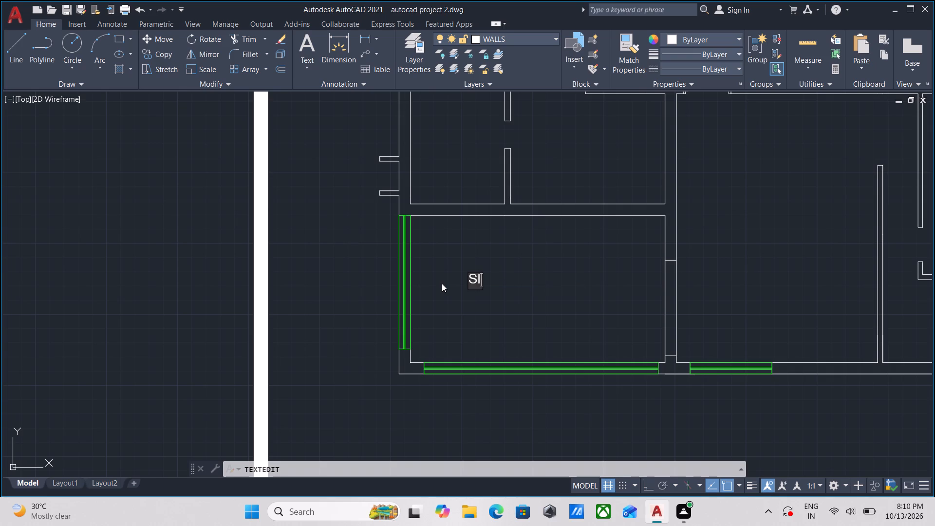
pyautogui.write('TOU')
pyautogui.press('t')
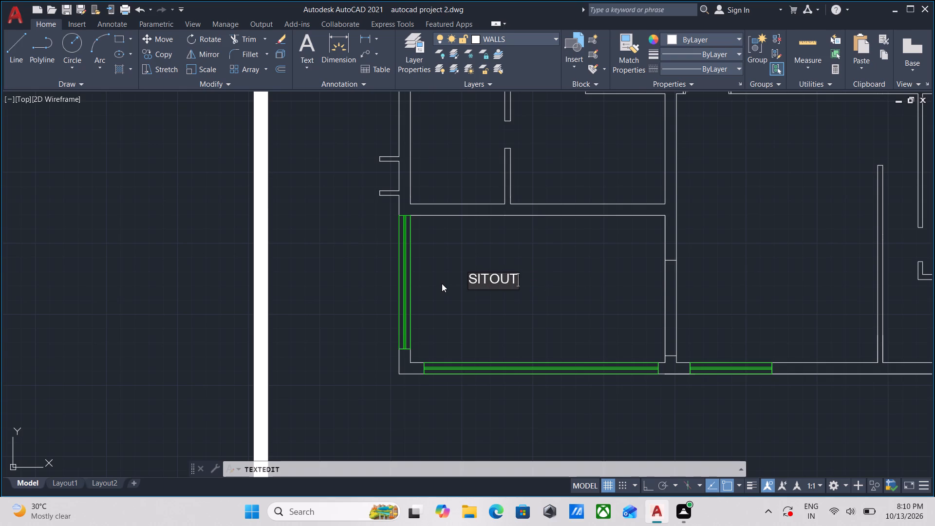
pyautogui.press('Return')
pyautogui.press('Return')
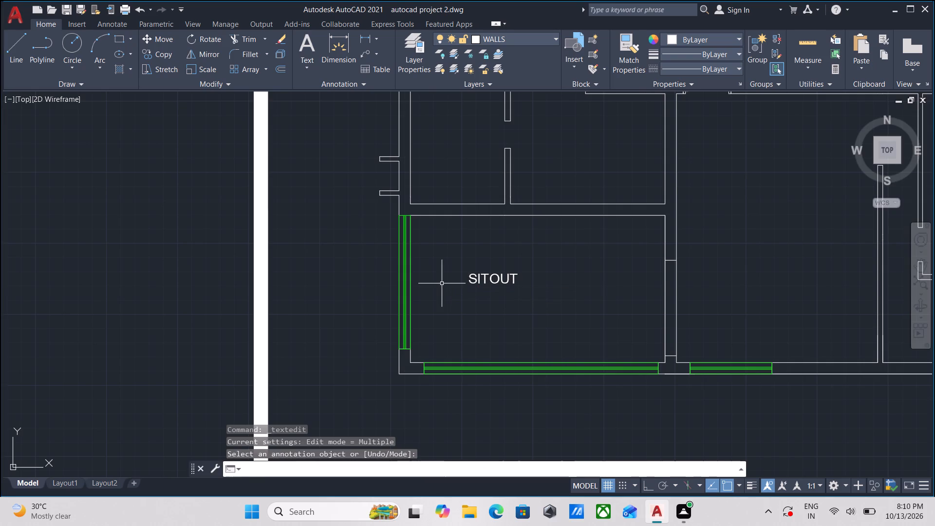
# Change the SITOUT label in the room with the green windows to SIT OUT AREA.
pyautogui.click(506, 318)
pyautogui.click(470, 262)
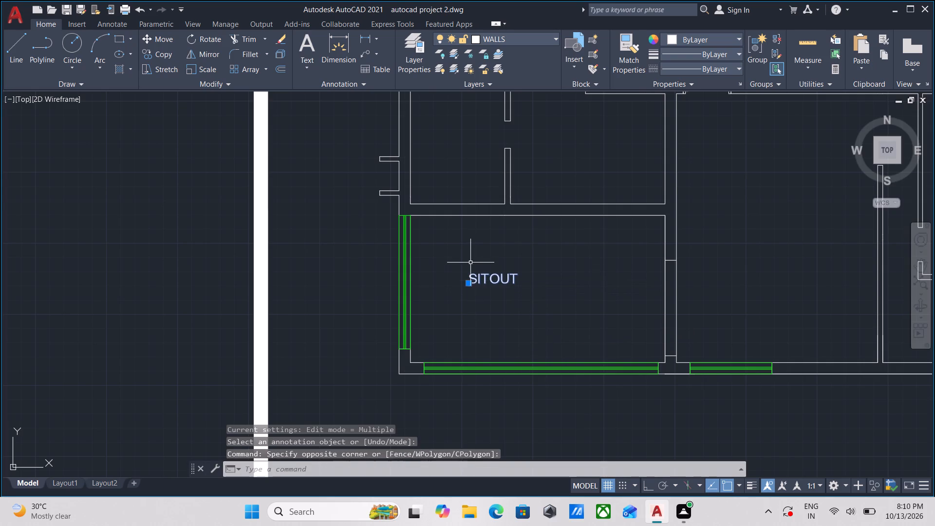
pyautogui.scroll(1, 490, 306)
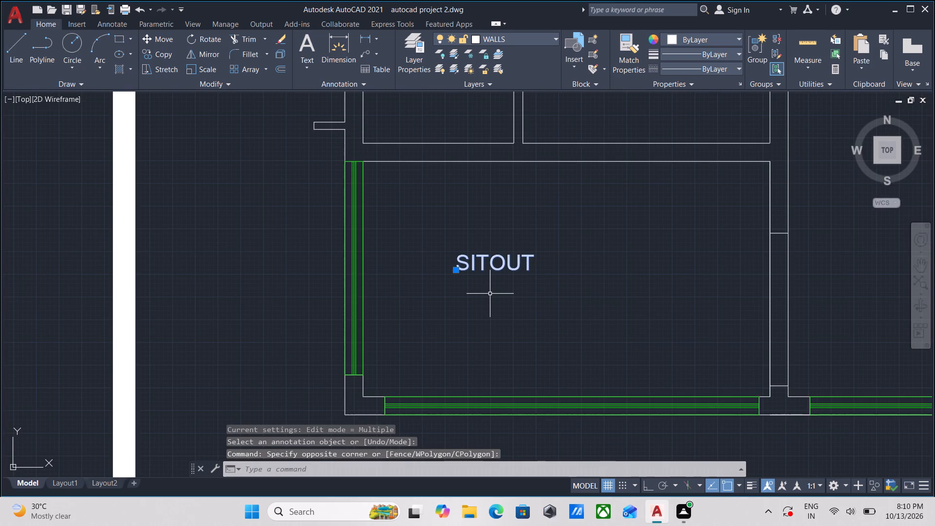
pyautogui.moveTo(504, 296); pyautogui.dragTo(611, 339, button='middle')
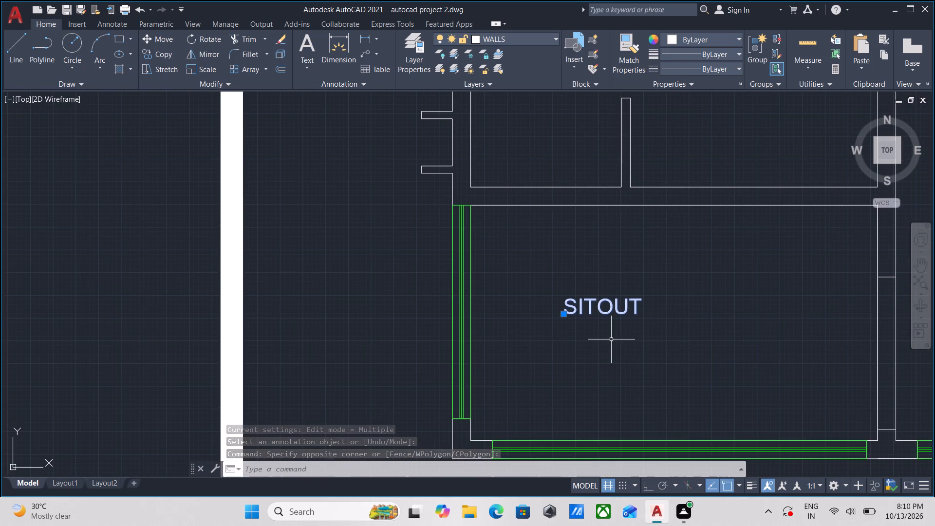
pyautogui.scroll(-2, 674, 311)
pyautogui.moveTo(674, 311); pyautogui.dragTo(589, 318, button='middle')
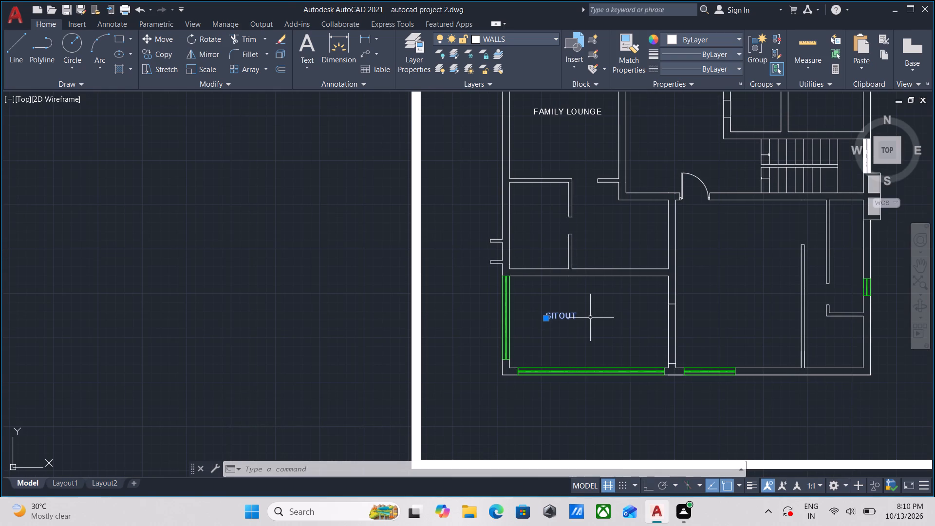
pyautogui.scroll(2, 593, 332)
pyautogui.moveTo(556, 301); pyautogui.dragTo(613, 351, button='middle')
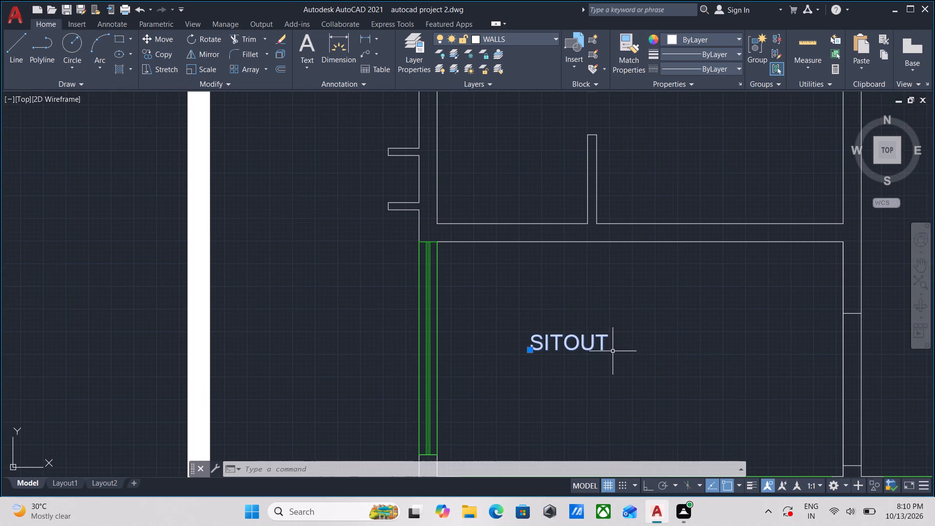
pyautogui.scroll(2, 613, 351)
pyautogui.scroll(-1, 549, 323)
pyautogui.tripleClick(503, 328)
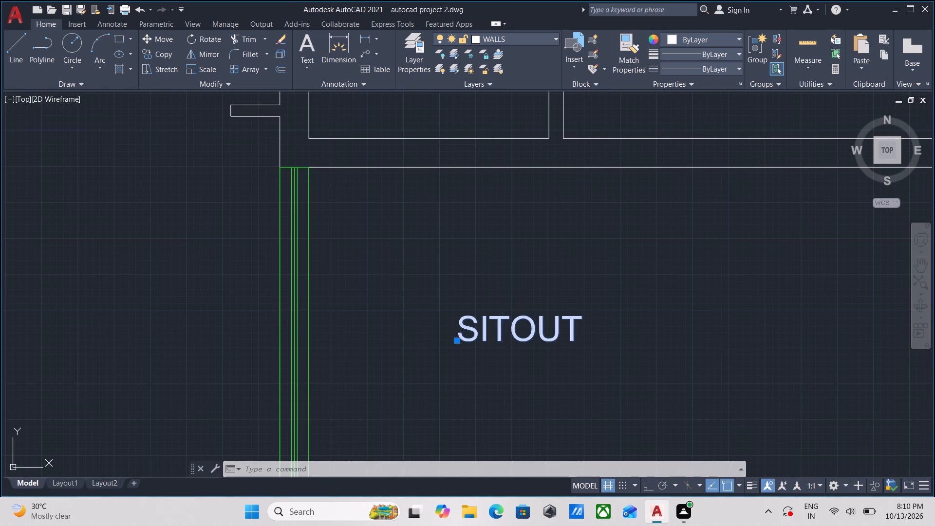
pyautogui.click(507, 316)
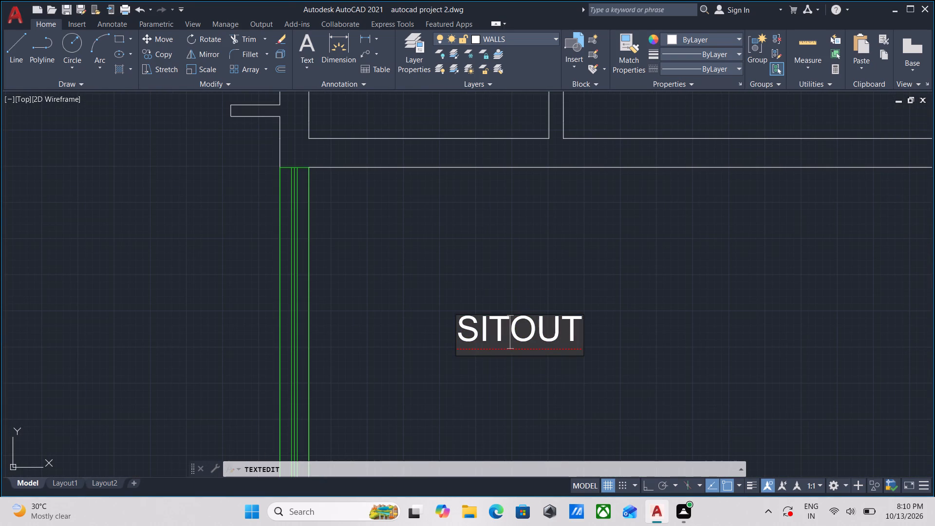
pyautogui.press('space')
pyautogui.click(594, 332)
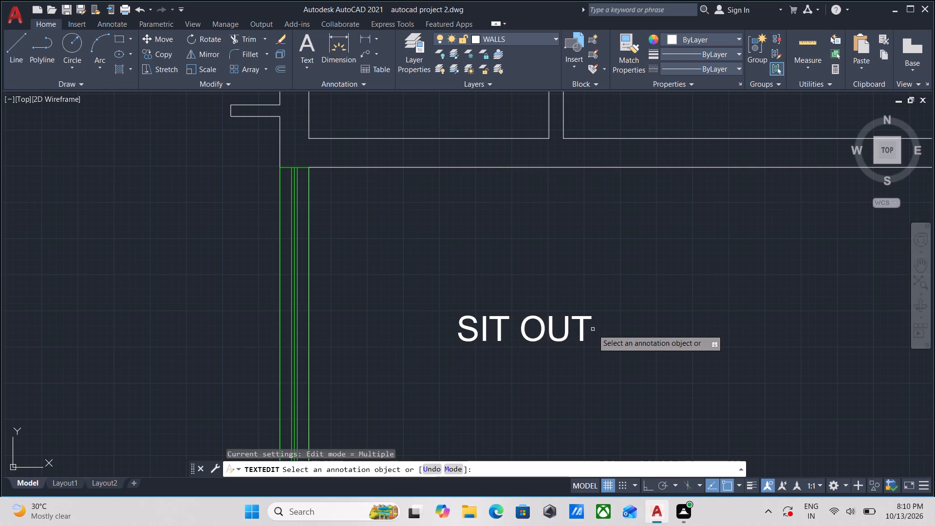
pyautogui.tripleClick(591, 320)
pyautogui.click(591, 320)
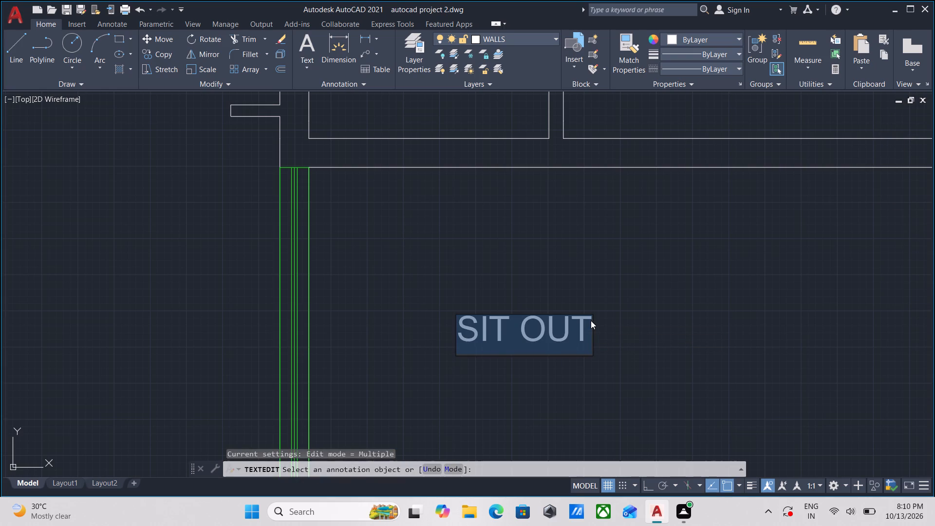
pyautogui.click(586, 326)
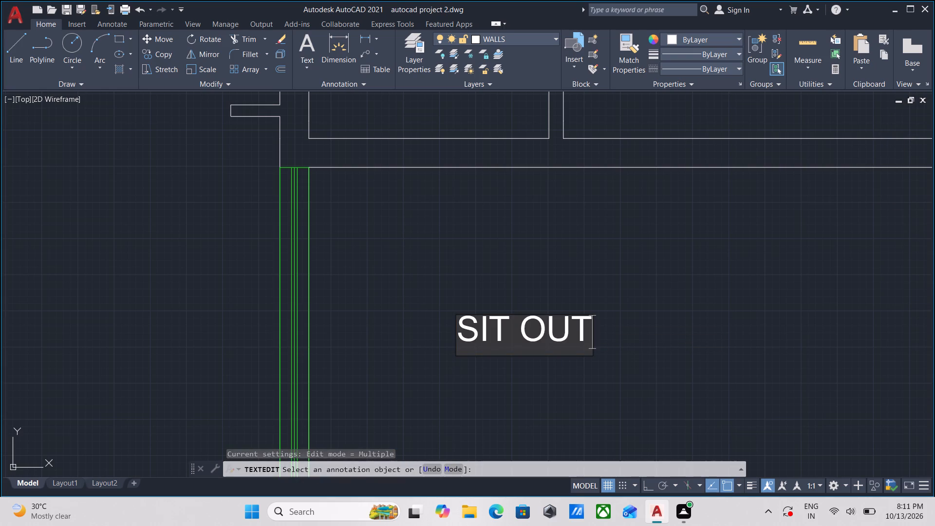
pyautogui.press('space')
pyautogui.write('AREA')
pyautogui.press('Return')
pyautogui.press('Return')
# Copy the SIT OUT AREA label into the adjoining room to the east, using the text's lower-left corner as base point.
pyautogui.scroll(-2, 614, 323)
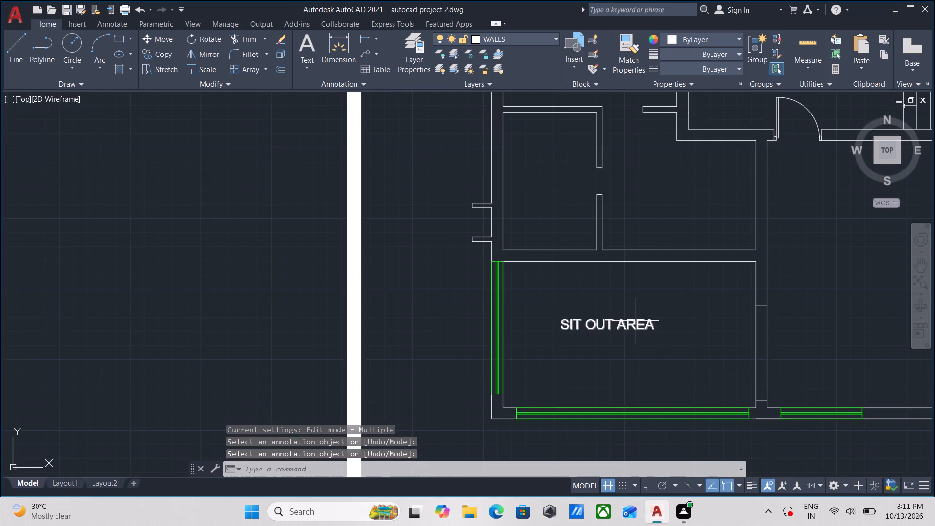
pyautogui.moveTo(636, 321); pyautogui.dragTo(610, 314, button='middle')
pyautogui.moveTo(608, 311); pyautogui.dragTo(576, 284, button='middle')
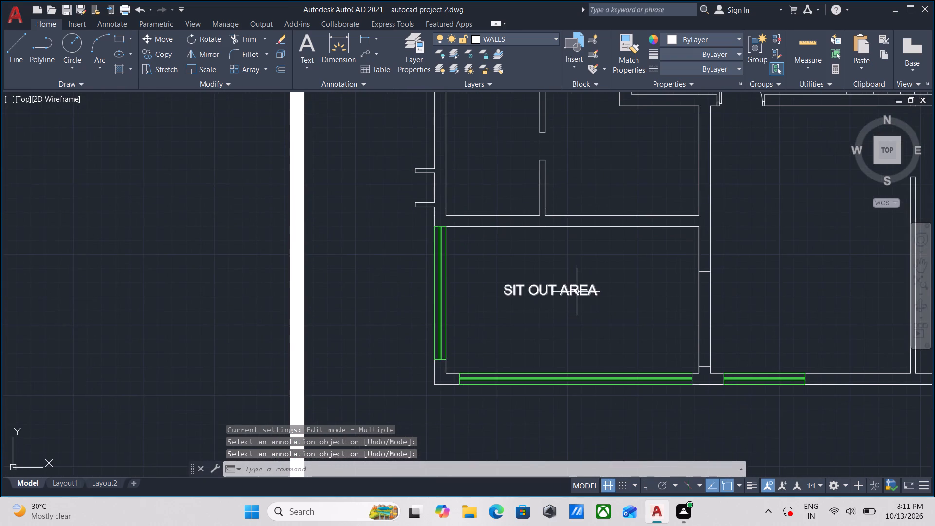
pyautogui.scroll(2, 577, 292)
pyautogui.moveTo(594, 321); pyautogui.dragTo(583, 311)
pyautogui.click(521, 270)
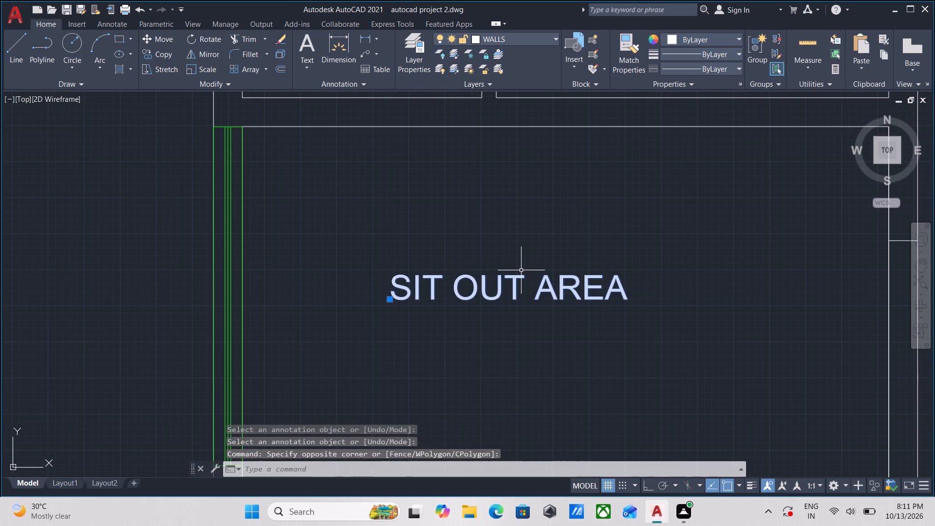
pyautogui.write('CO')
pyautogui.press('Return')
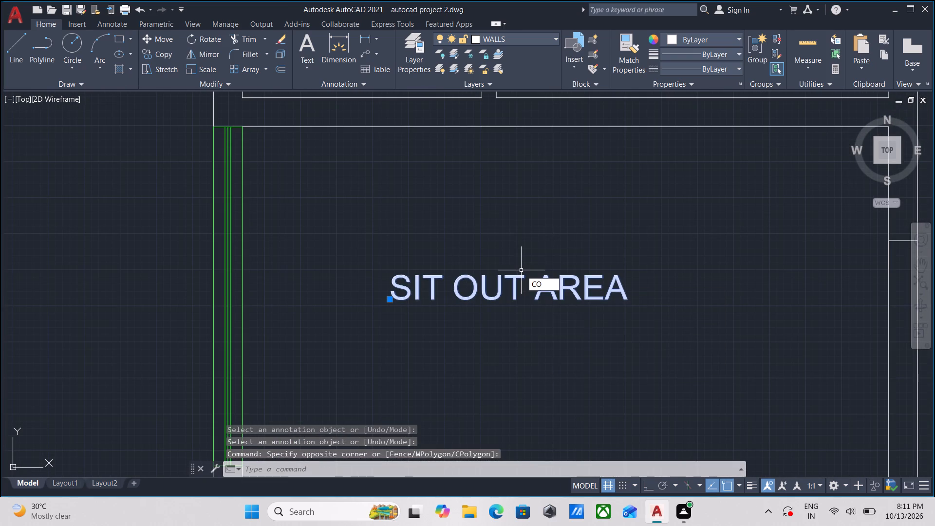
pyautogui.click(386, 299)
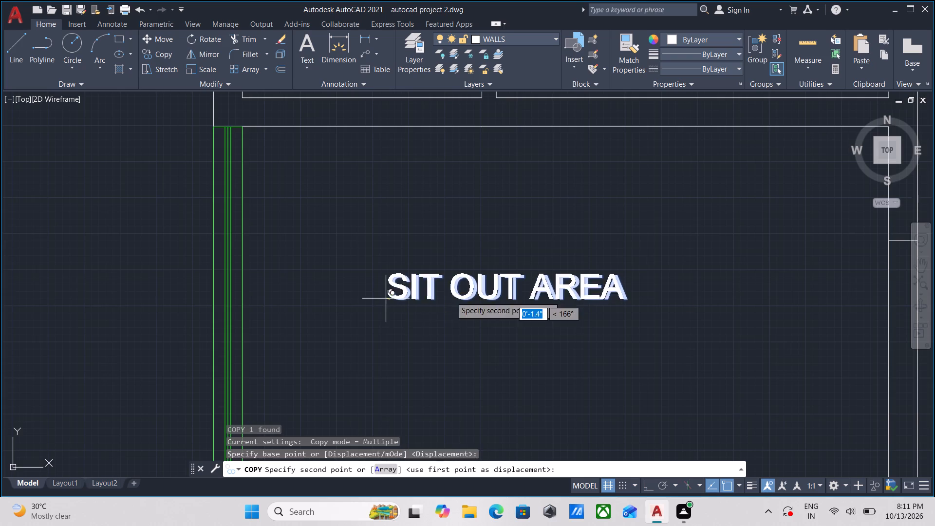
pyautogui.scroll(-1, 617, 274)
pyautogui.moveTo(617, 273); pyautogui.dragTo(432, 249, button='middle')
pyautogui.moveTo(699, 207); pyautogui.dragTo(534, 249, button='middle')
pyautogui.click(575, 249)
pyautogui.press('Escape')
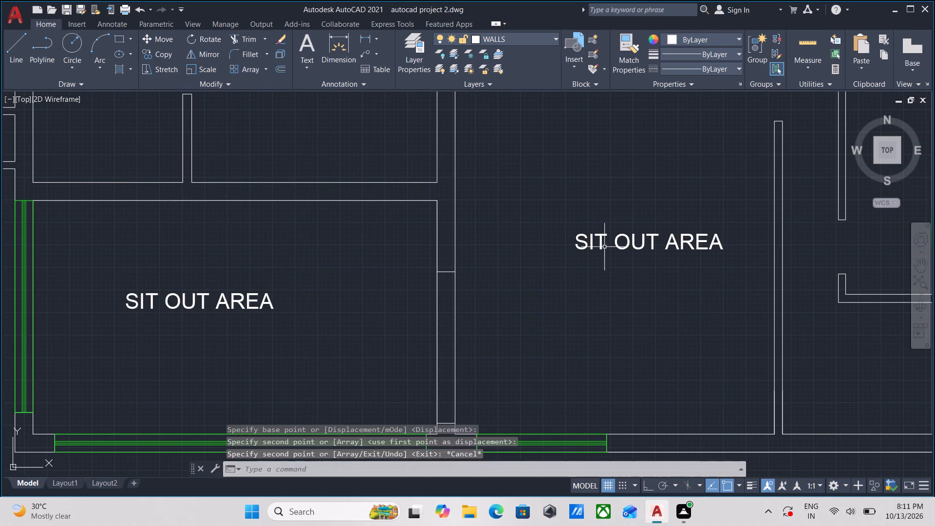
# Change the copied label in the room east of the sit out area to MASTER BED ROOM.
pyautogui.doubleClick(626, 240)
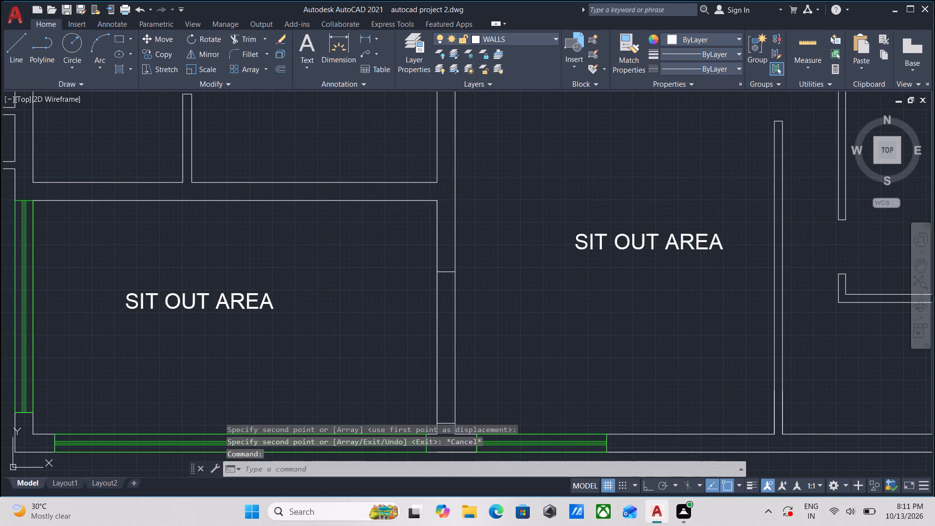
pyautogui.write('MASTER')
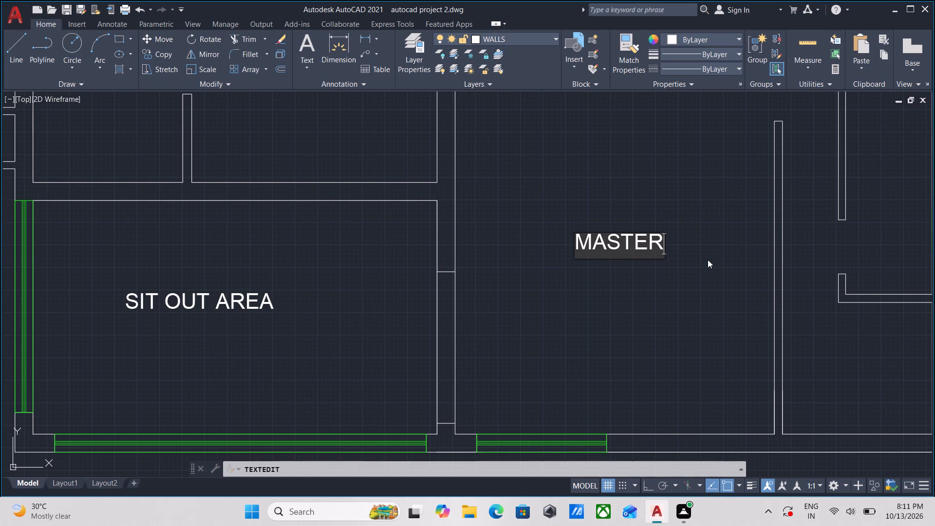
pyautogui.press('space')
pyautogui.write('BED ROOM')
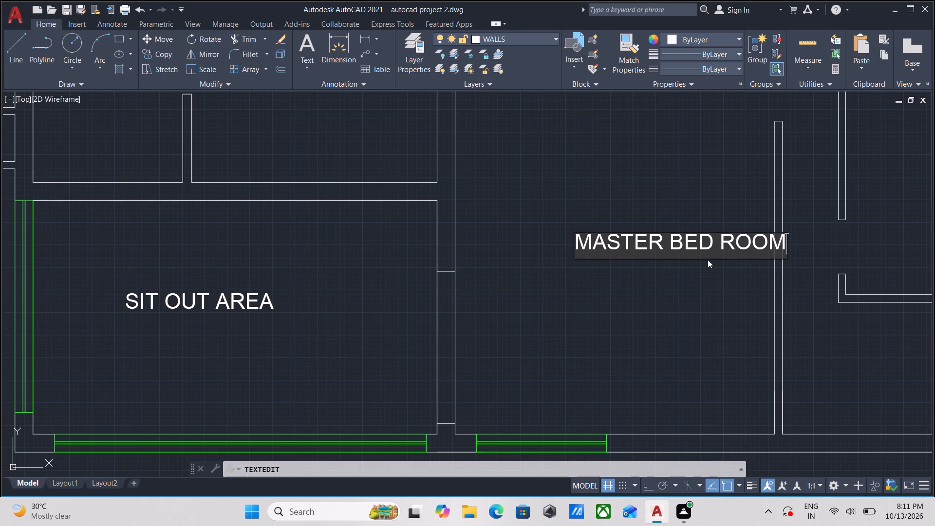
pyautogui.press('Return')
pyautogui.press('Return')
# Shift the MASTER BED ROOM label westward so it fits between the room's walls without crossing the partition.
pyautogui.moveTo(711, 286); pyautogui.dragTo(673, 266)
pyautogui.click(543, 197)
pyautogui.click(576, 245)
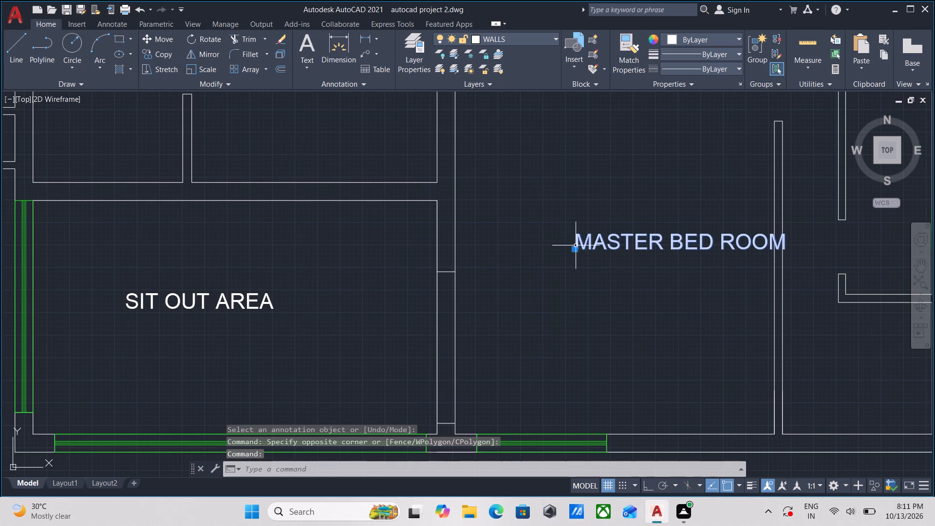
pyautogui.click(573, 250)
pyautogui.click(488, 246)
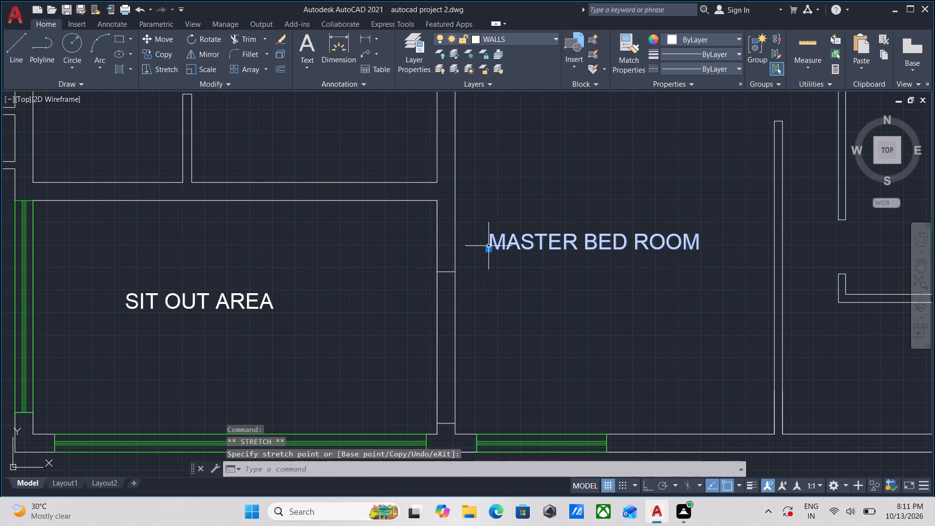
pyautogui.press('Escape')
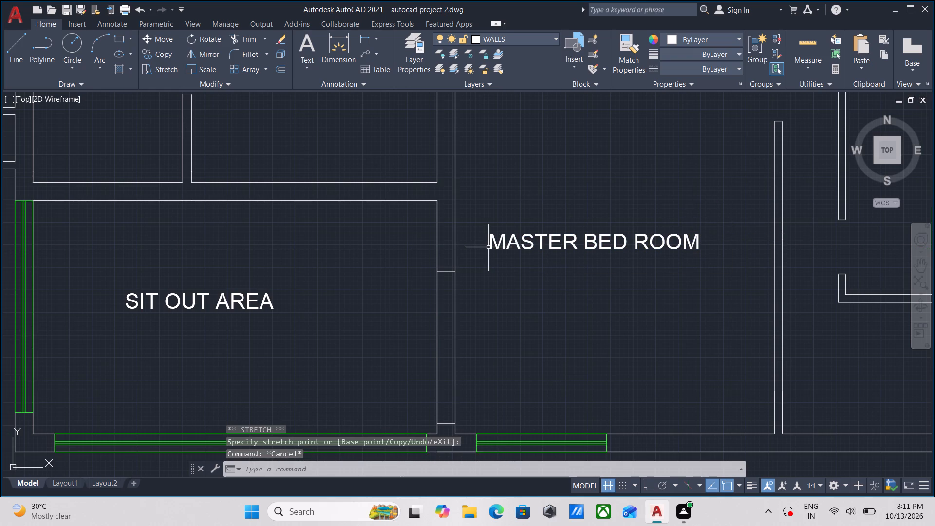
# Copy the MASTER BED ROOM label from its lower-left corner into the space between the family lounge and the staircase.
pyautogui.scroll(-2, 531, 236)
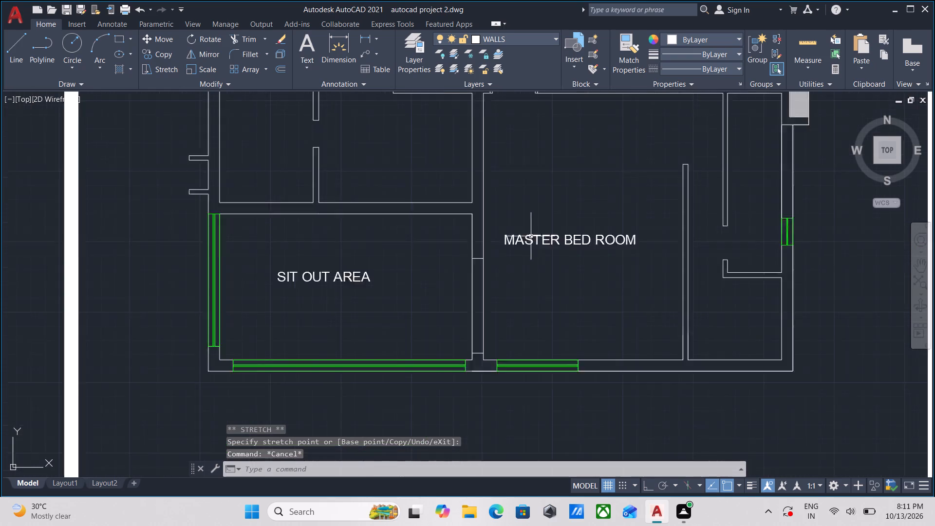
pyautogui.moveTo(534, 236); pyautogui.dragTo(683, 288, button='middle')
pyautogui.scroll(1, 560, 325)
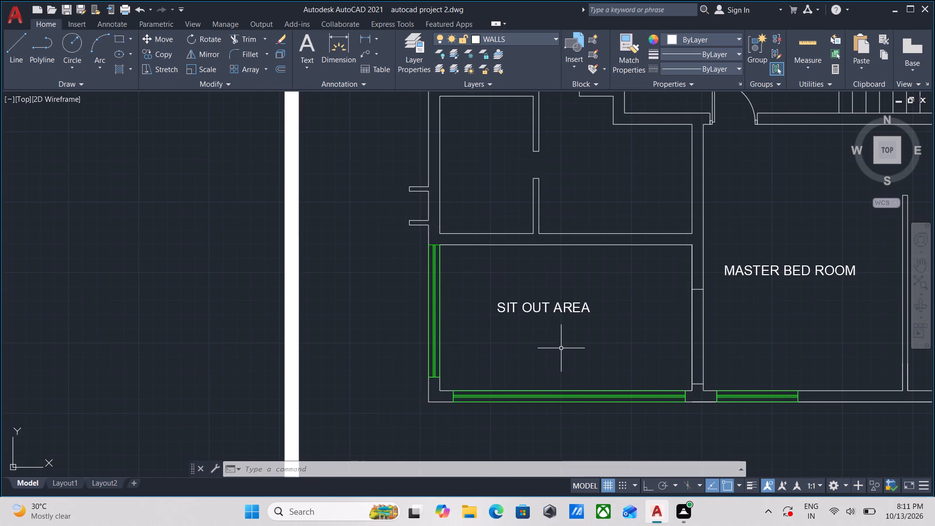
pyautogui.moveTo(561, 348); pyautogui.dragTo(560, 321, button='middle')
pyautogui.scroll(-1, 595, 275)
pyautogui.moveTo(596, 278); pyautogui.dragTo(570, 327, button='middle')
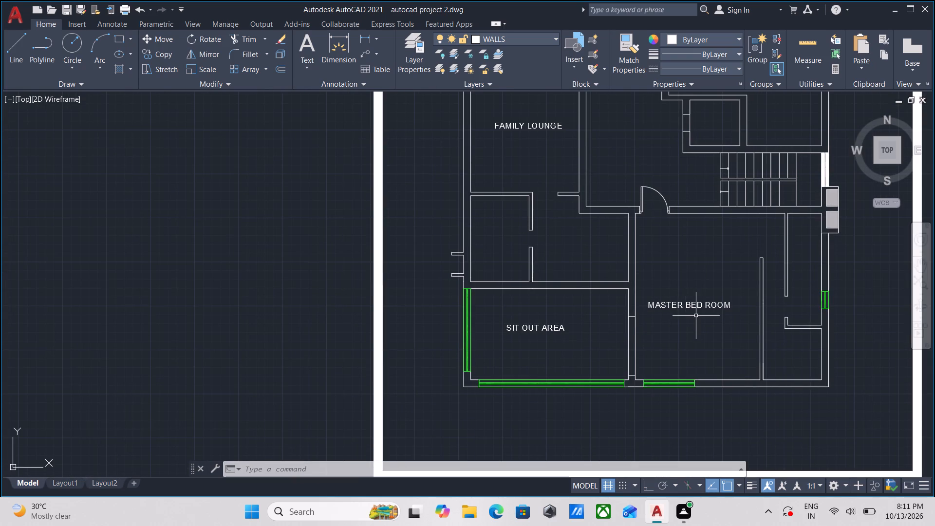
pyautogui.moveTo(702, 319); pyautogui.dragTo(694, 312)
pyautogui.click(662, 280)
pyautogui.write('CO')
pyautogui.press('Return')
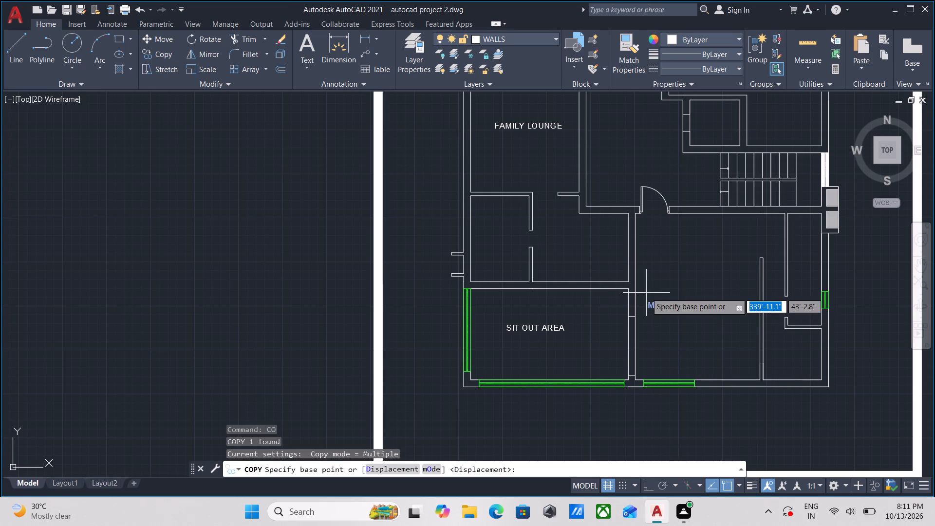
pyautogui.click(649, 304)
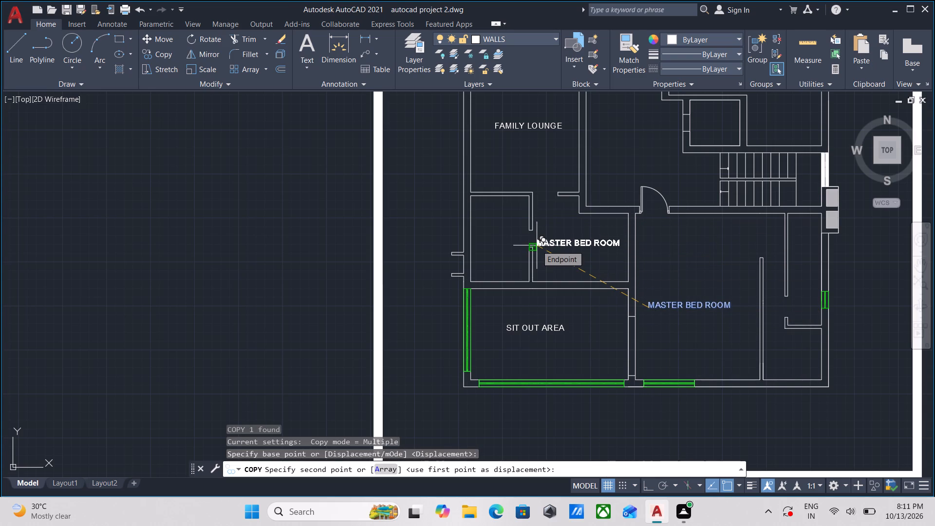
pyautogui.scroll(2, 538, 249)
pyautogui.scroll(-2, 539, 246)
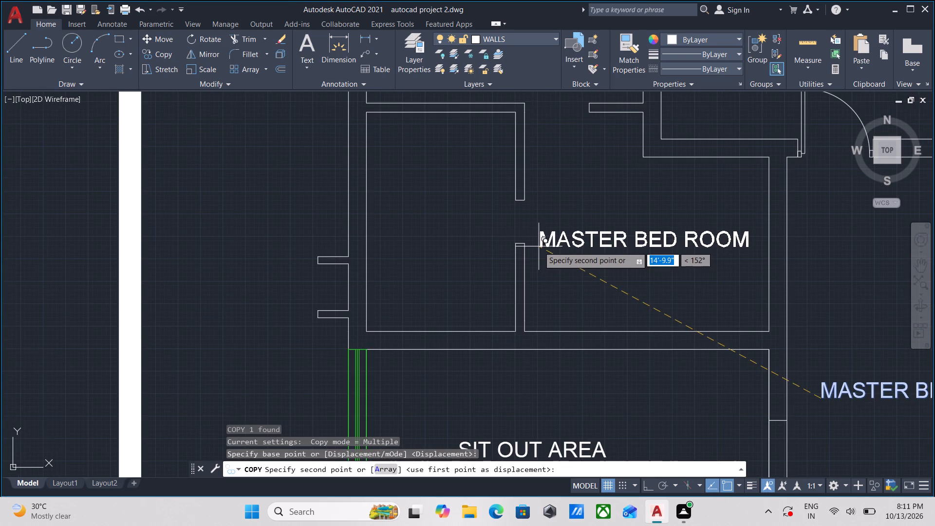
pyautogui.moveTo(604, 155); pyautogui.dragTo(580, 186, button='middle')
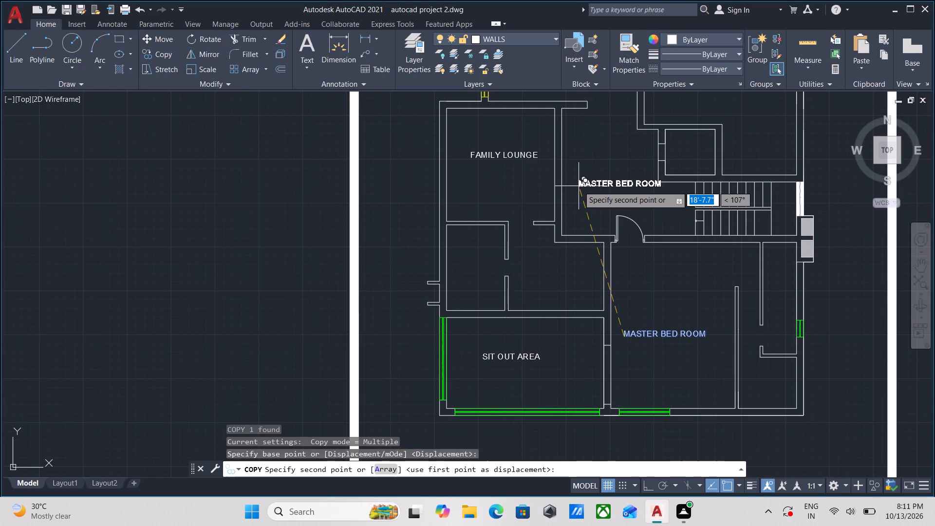
pyautogui.scroll(1, 579, 186)
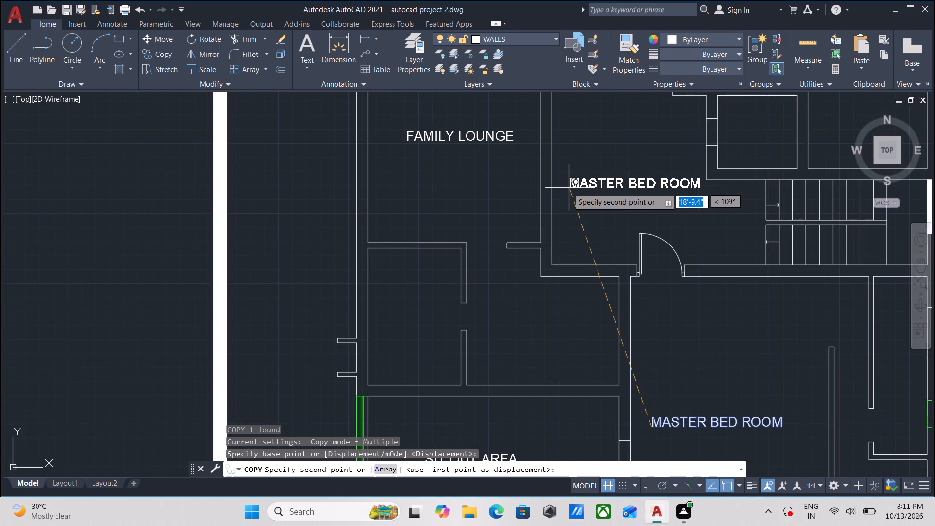
pyautogui.click(574, 191)
pyautogui.press('Escape')
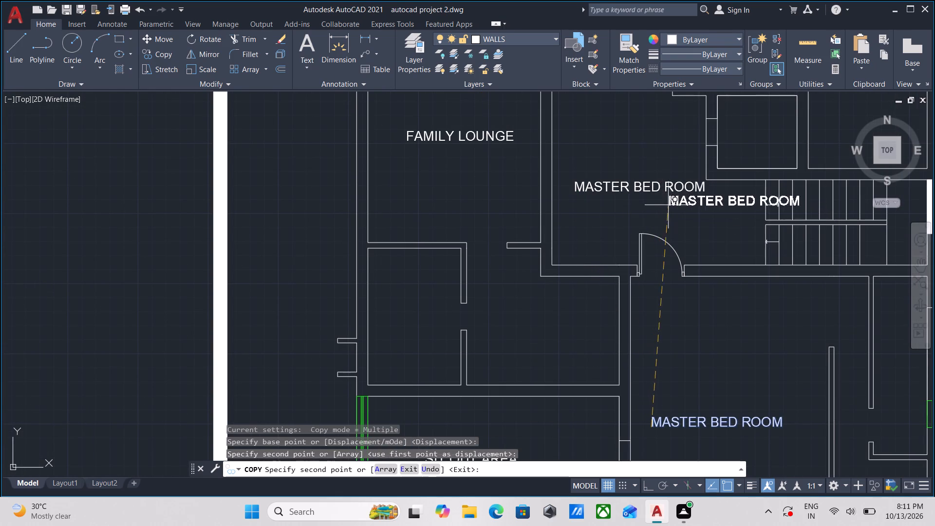
# Change the copied label between the family lounge and the staircase to LOBBY.
pyautogui.doubleClick(668, 182)
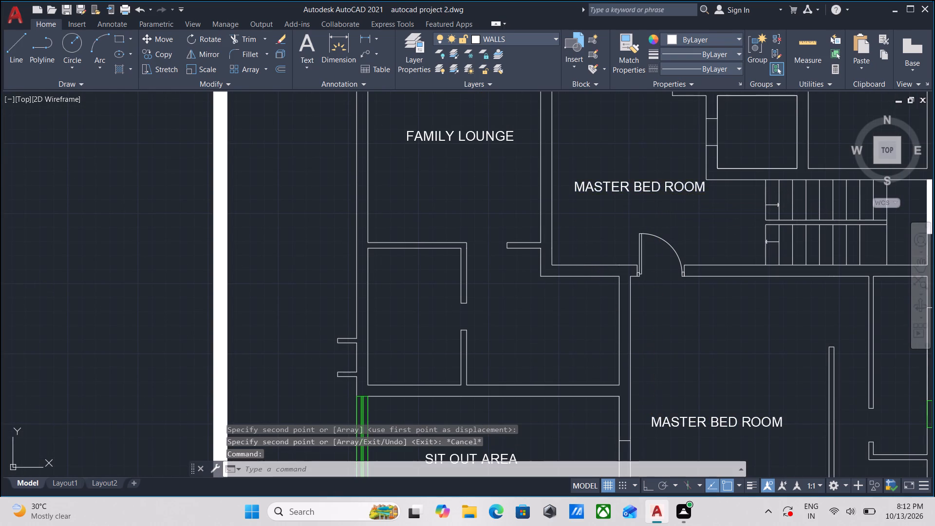
pyautogui.write('LOOO')
pyautogui.press('BackSpace')
pyautogui.press('BackSpace')
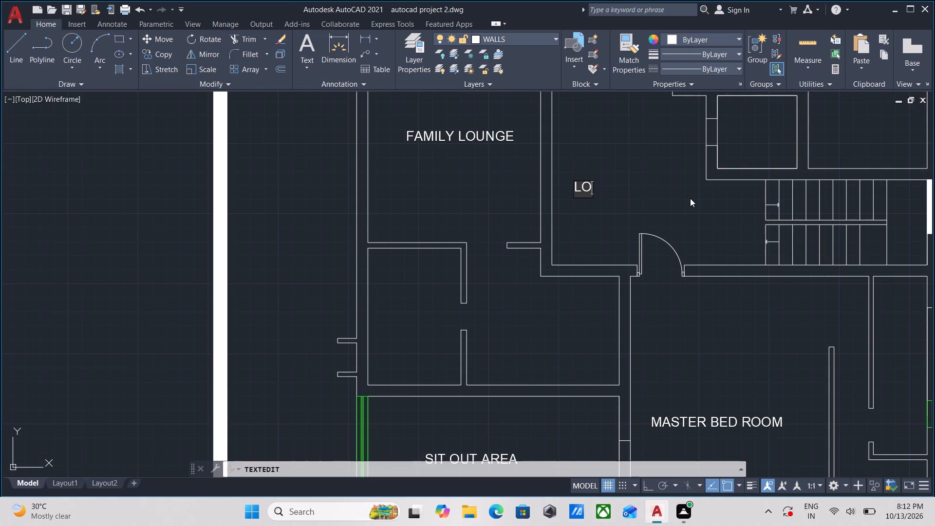
pyautogui.write('BBY')
pyautogui.press('Return')
pyautogui.press('Return')
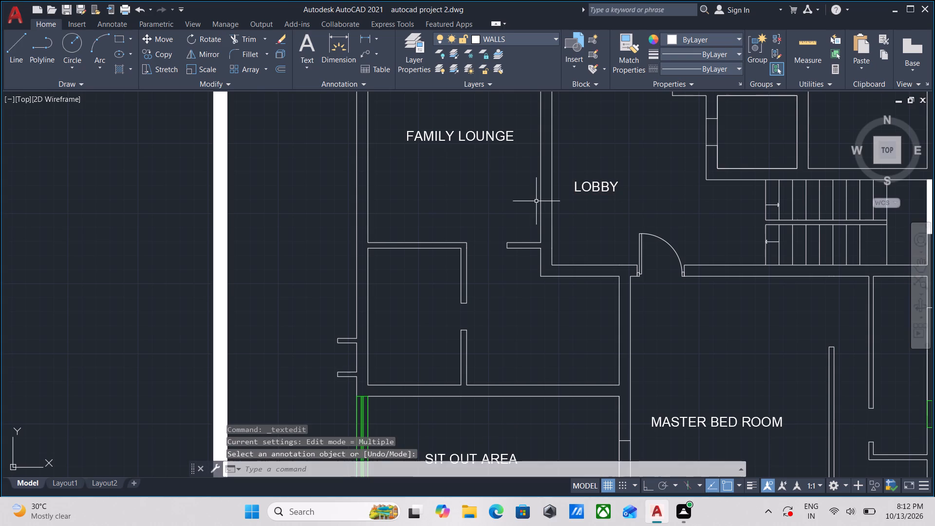
# Copy the LOBBY label into the narrow space just east of the crossed rectangle at the plan's north end.
pyautogui.scroll(-1, 536, 201)
pyautogui.moveTo(536, 201); pyautogui.dragTo(410, 233, button='middle')
pyautogui.scroll(2, 396, 205)
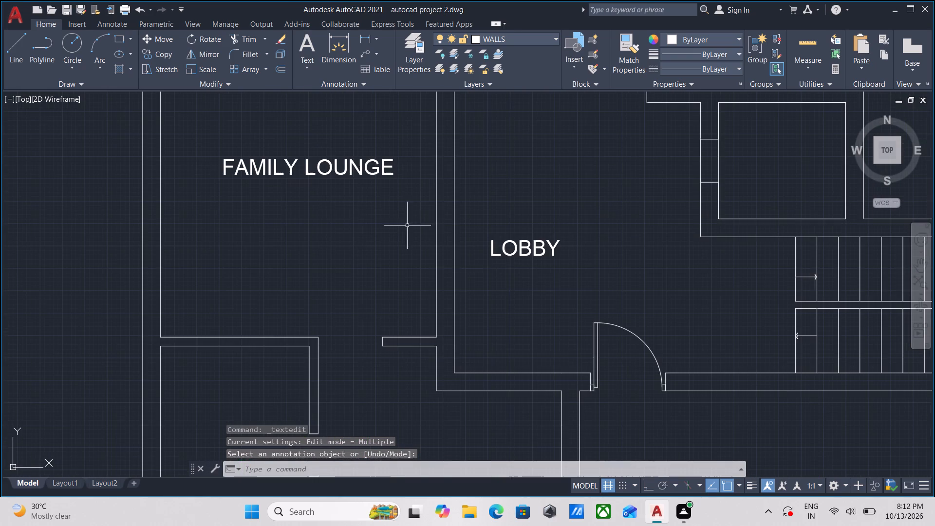
pyautogui.click(530, 274)
pyautogui.click(498, 230)
pyautogui.write('CO')
pyautogui.press('Return')
pyautogui.click(528, 251)
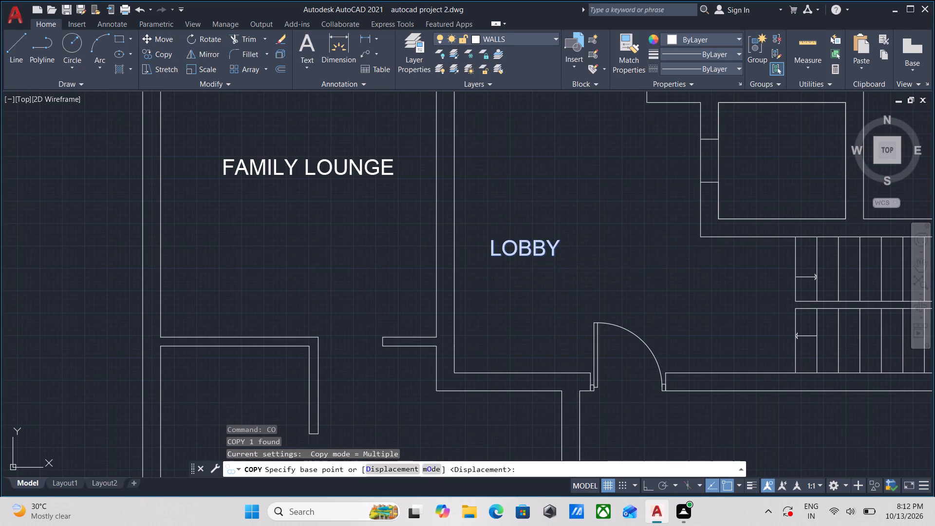
pyautogui.scroll(-2, 588, 170)
pyautogui.moveTo(588, 170); pyautogui.dragTo(533, 311, button='middle')
pyautogui.moveTo(558, 190); pyautogui.dragTo(554, 239, button='middle')
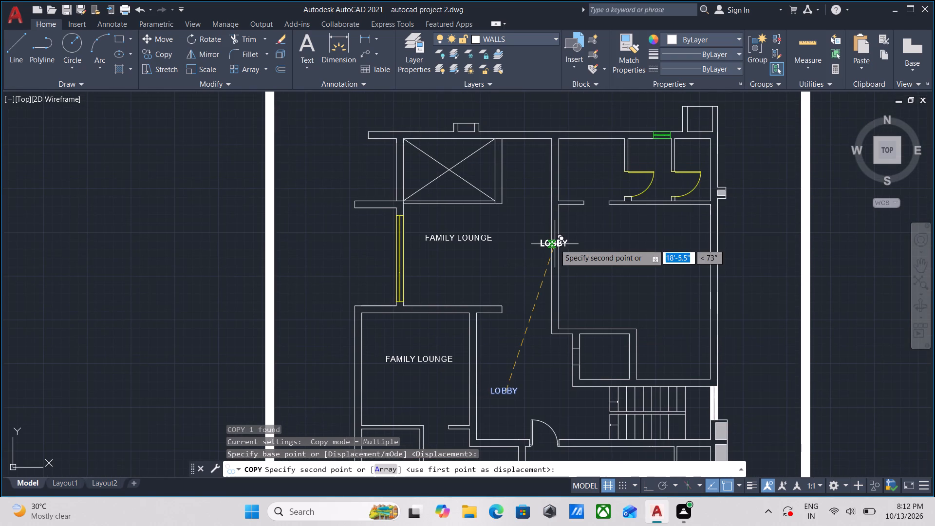
pyautogui.moveTo(557, 238); pyautogui.dragTo(564, 267, button='middle')
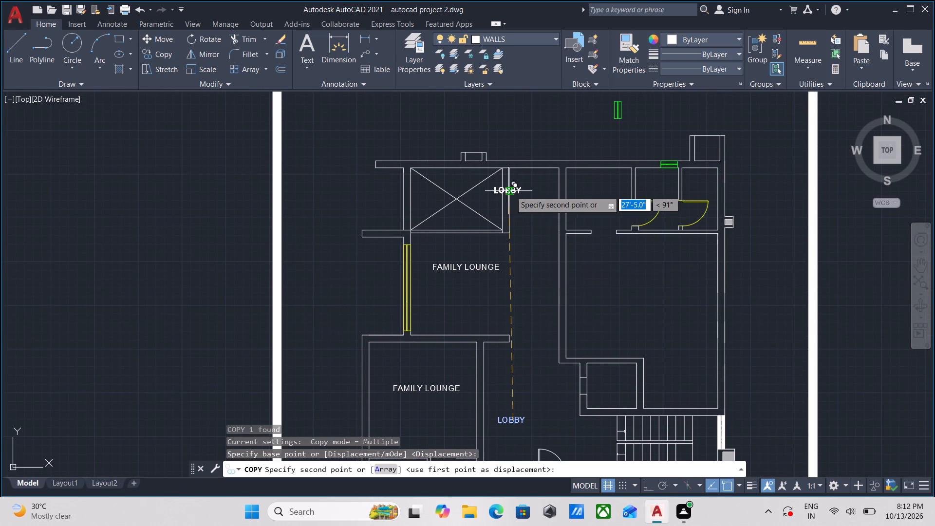
pyautogui.click(527, 191)
pyautogui.scroll(2, 533, 191)
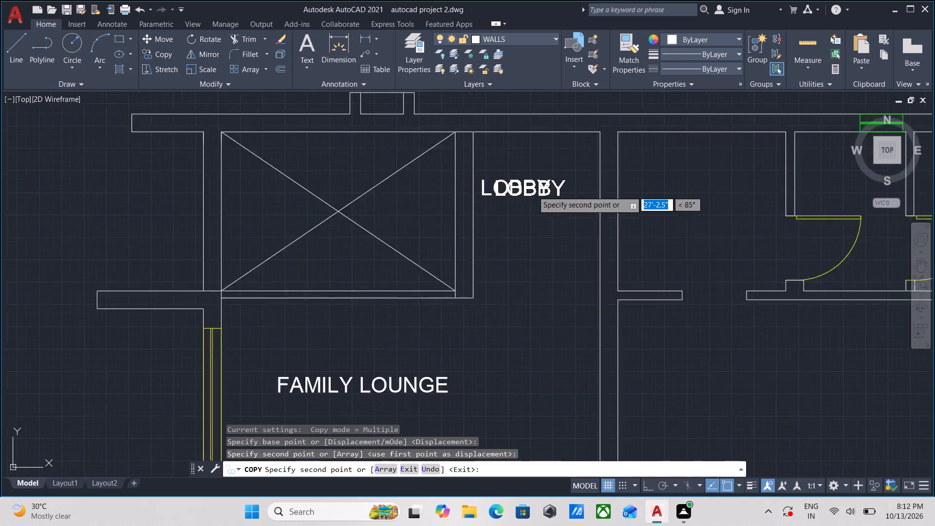
pyautogui.scroll(1, 533, 191)
pyautogui.press('Escape')
# Change the copied label east of the crossed rectangle to PUJA.
pyautogui.doubleClick(524, 188)
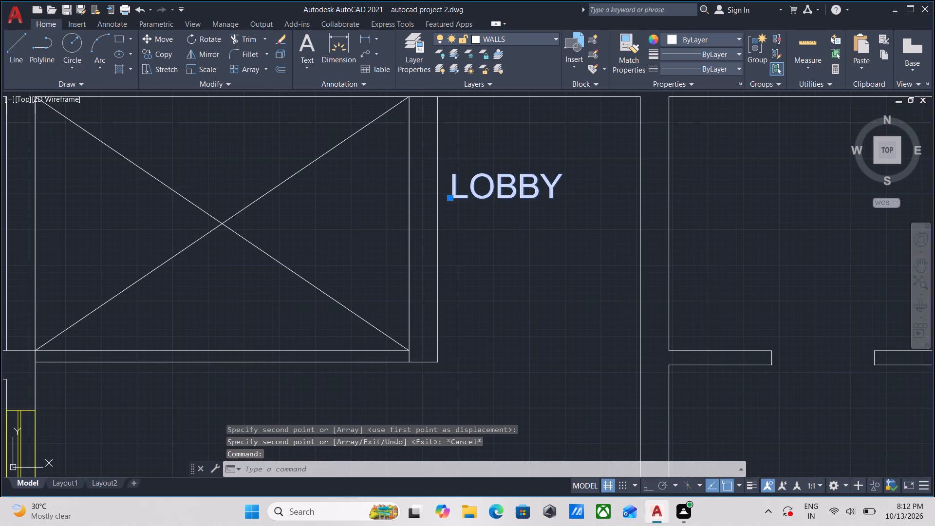
pyautogui.scroll(-2, 525, 188)
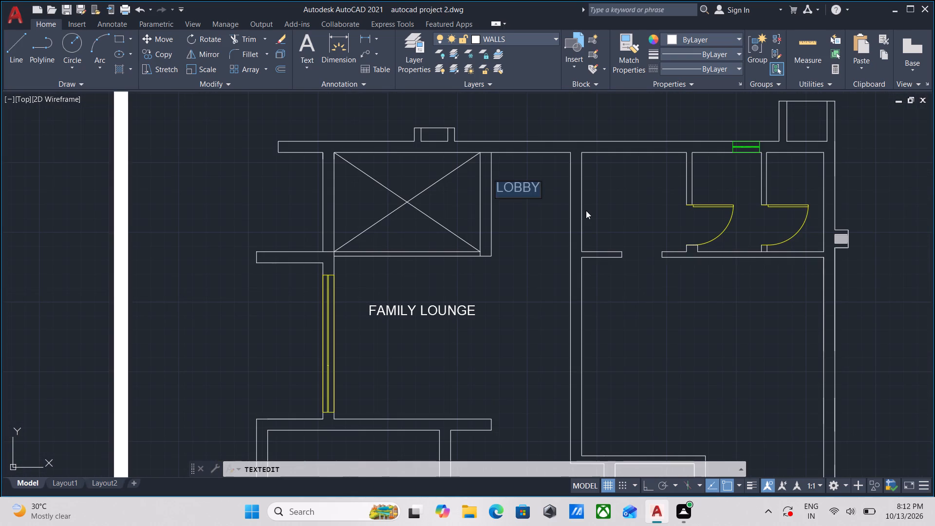
pyautogui.write('PUJA')
pyautogui.press('space')
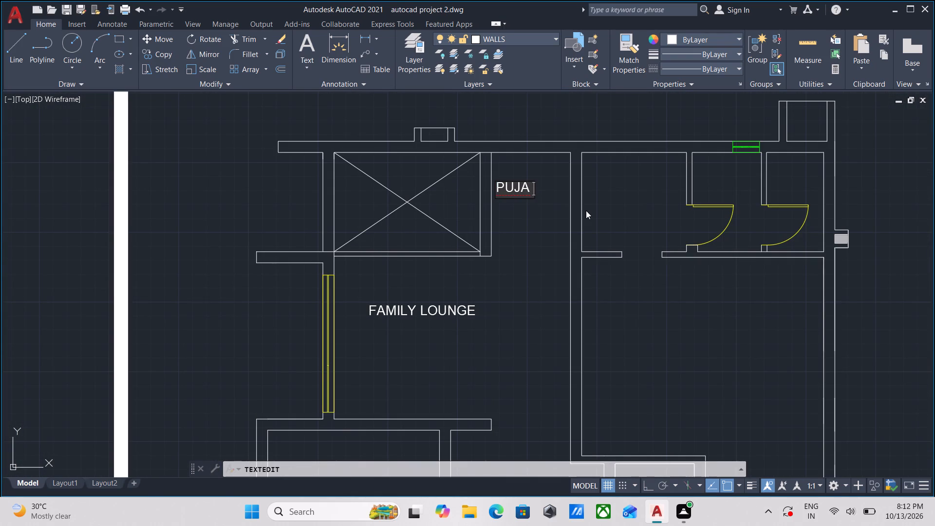
pyautogui.press('Return')
pyautogui.press('Return')
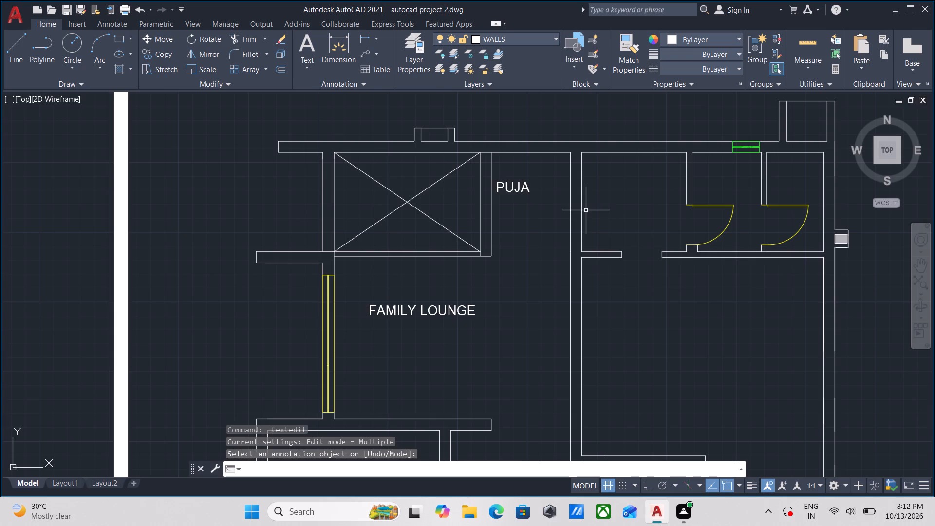
# Copy the PUJA label from its lower-left corner into the first small room with a yellow door and the room west of it.
pyautogui.scroll(1, 734, 204)
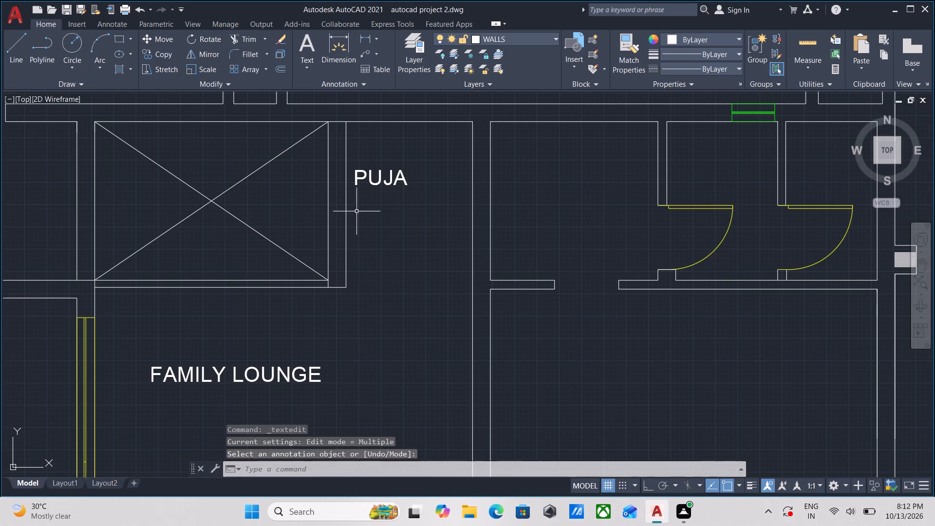
pyautogui.moveTo(425, 209); pyautogui.dragTo(417, 202)
pyautogui.click(380, 162)
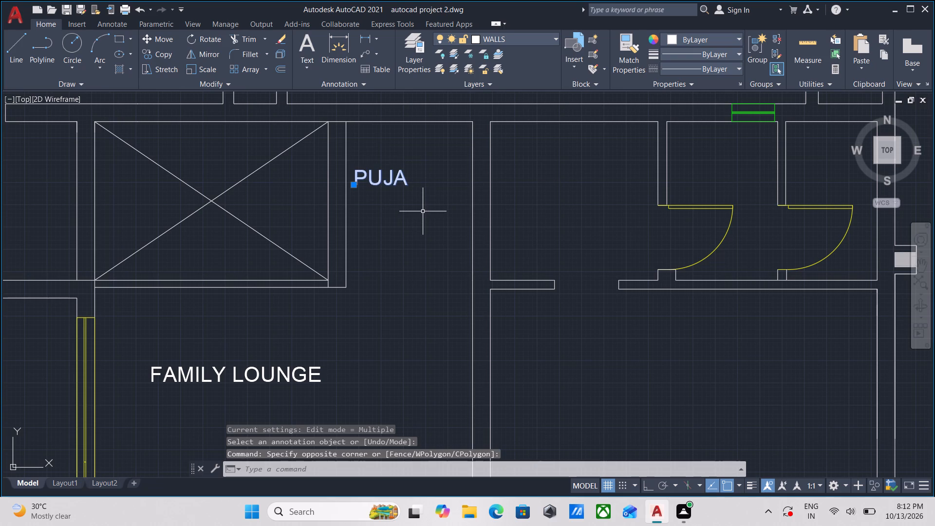
pyautogui.write('CO')
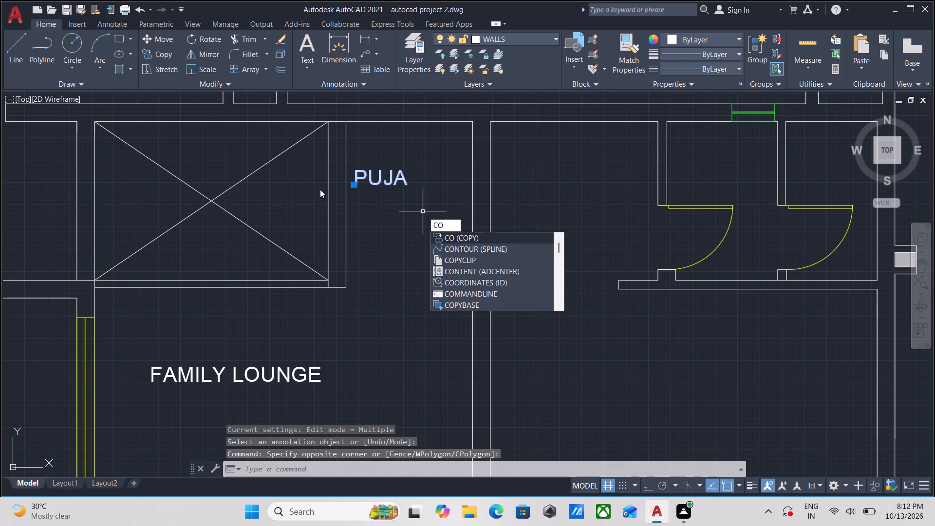
pyautogui.press('Return')
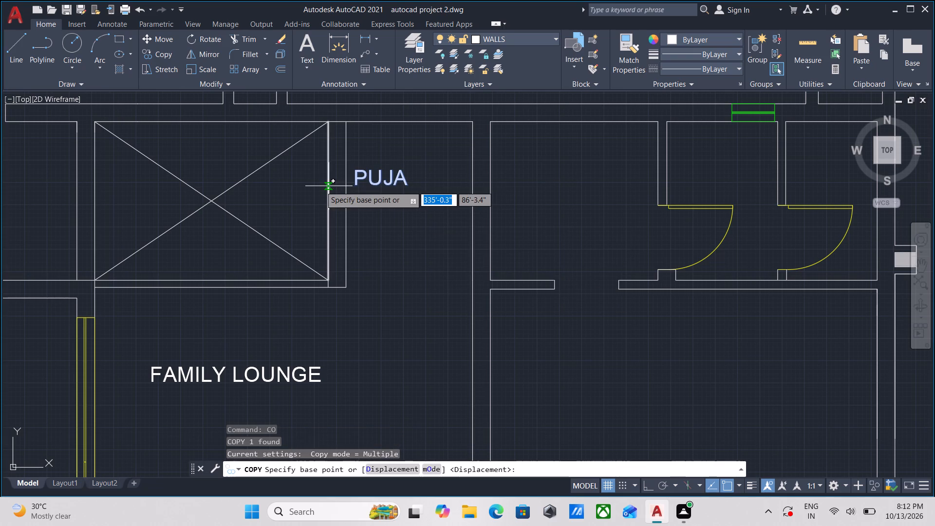
pyautogui.click(356, 188)
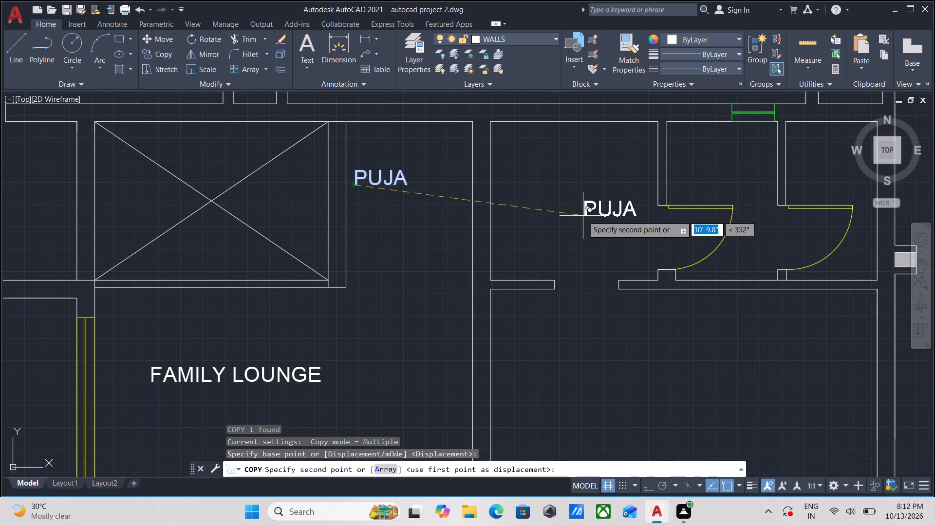
pyautogui.click(699, 179)
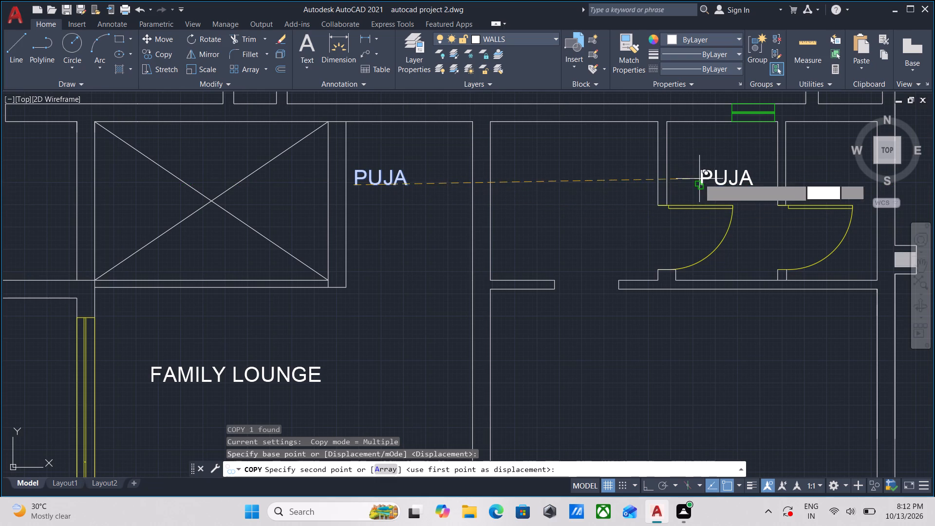
pyautogui.moveTo(570, 204); pyautogui.dragTo(603, 169, button='middle')
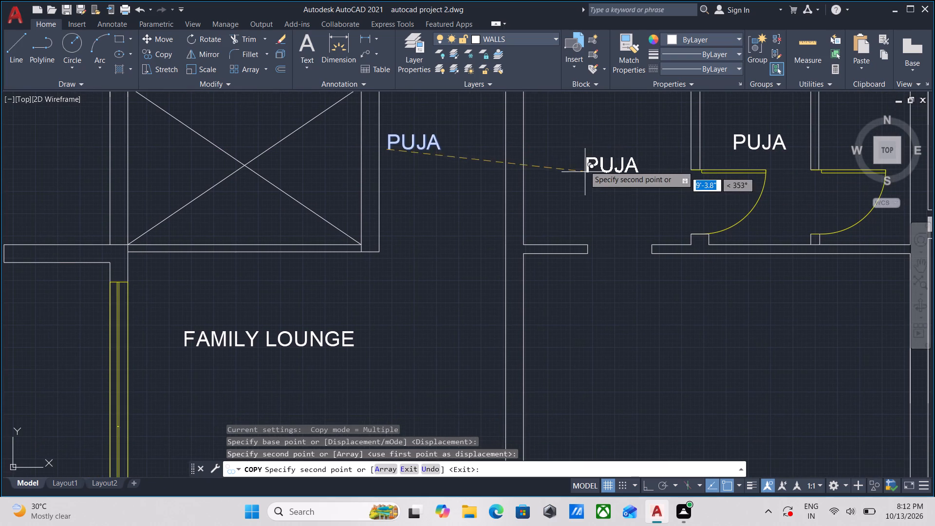
pyautogui.click(584, 156)
pyautogui.scroll(-1, 584, 156)
pyautogui.moveTo(584, 156); pyautogui.dragTo(542, 213, button='middle')
pyautogui.scroll(2, 671, 214)
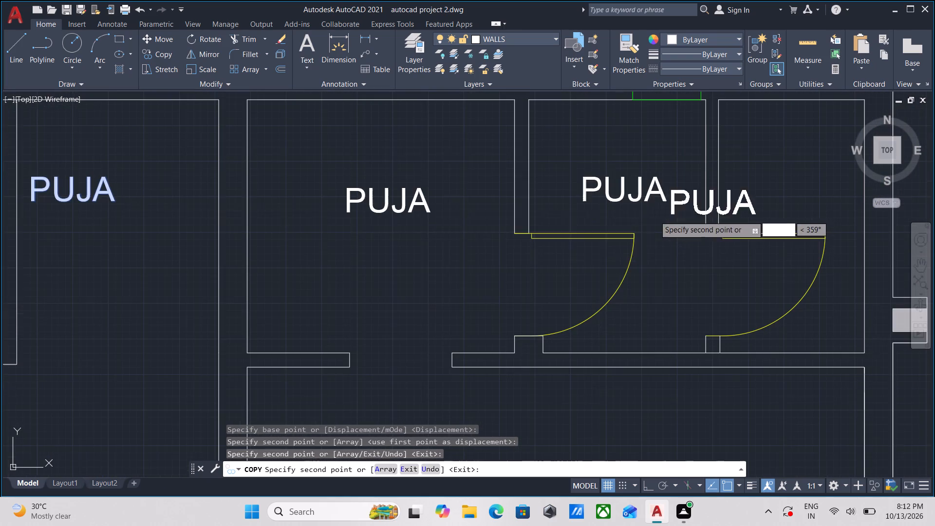
pyautogui.press('Escape')
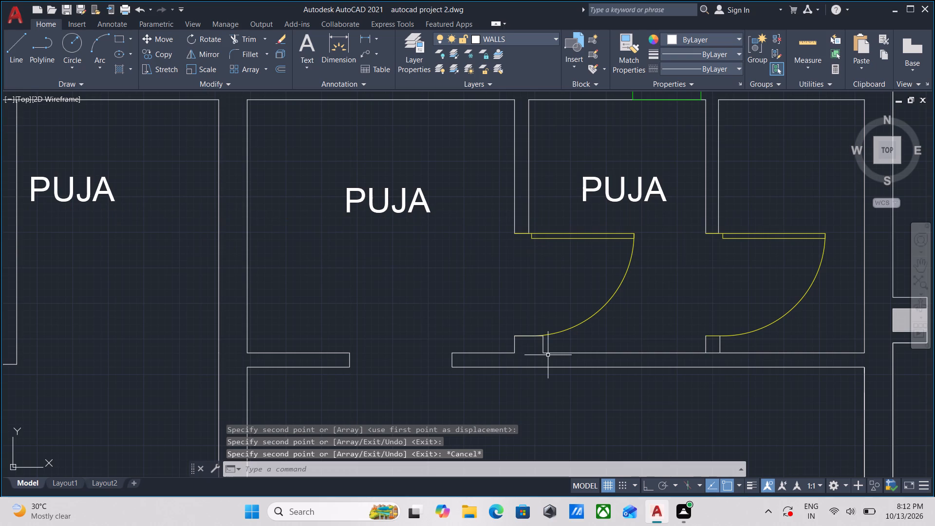
# Change the copied label in the small room with the yellow door and green window to TOILET.
pyautogui.doubleClick(608, 188)
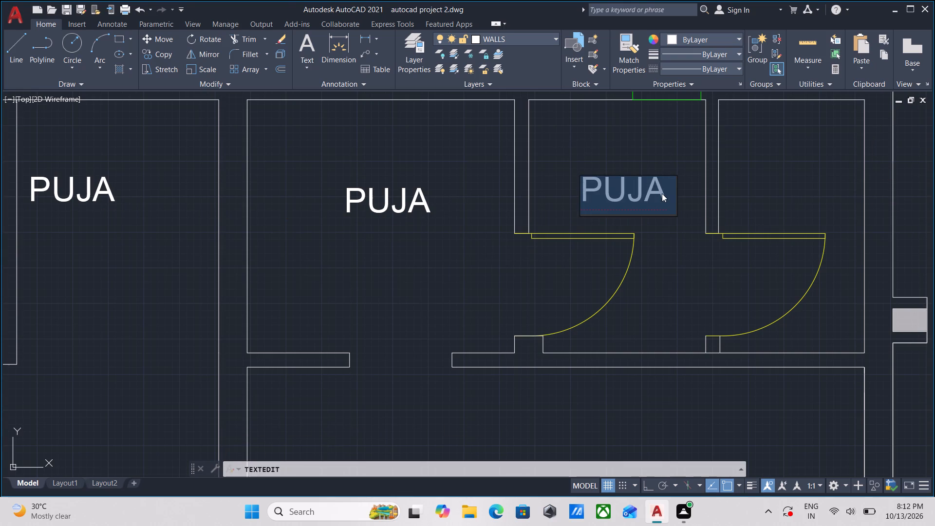
pyautogui.press('BackSpace')
pyautogui.write('TOI')
pyautogui.write('LET')
pyautogui.press('Return')
pyautogui.press('Return')
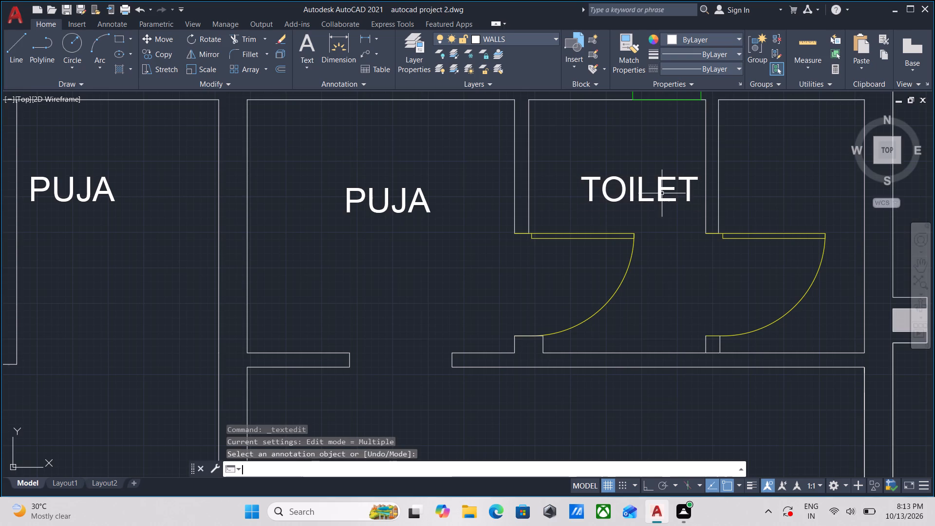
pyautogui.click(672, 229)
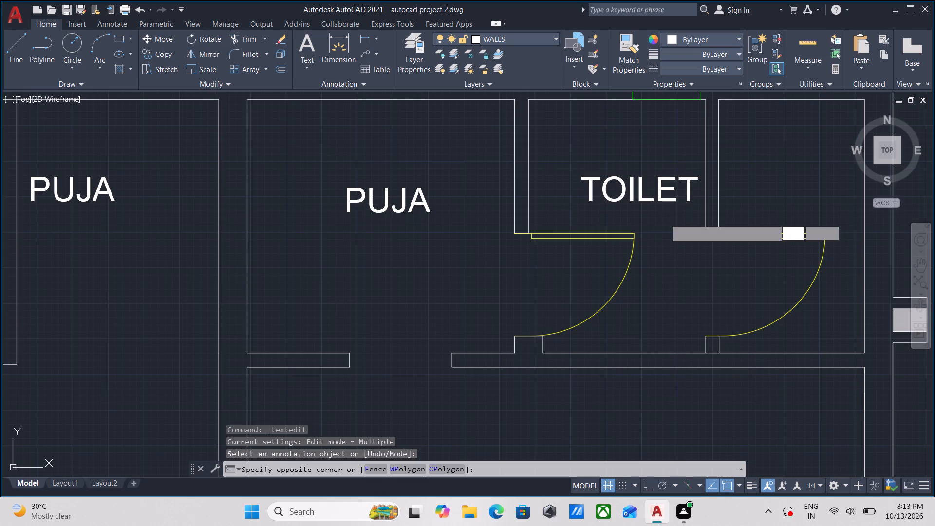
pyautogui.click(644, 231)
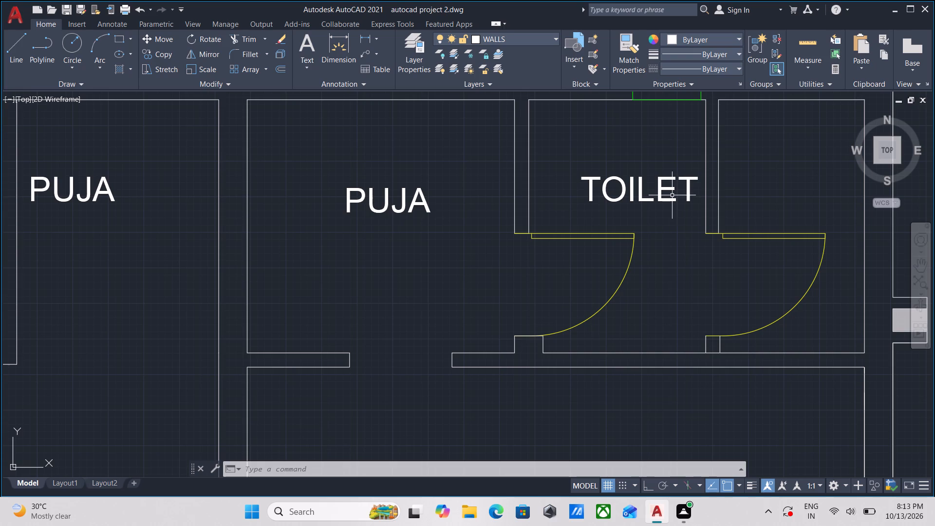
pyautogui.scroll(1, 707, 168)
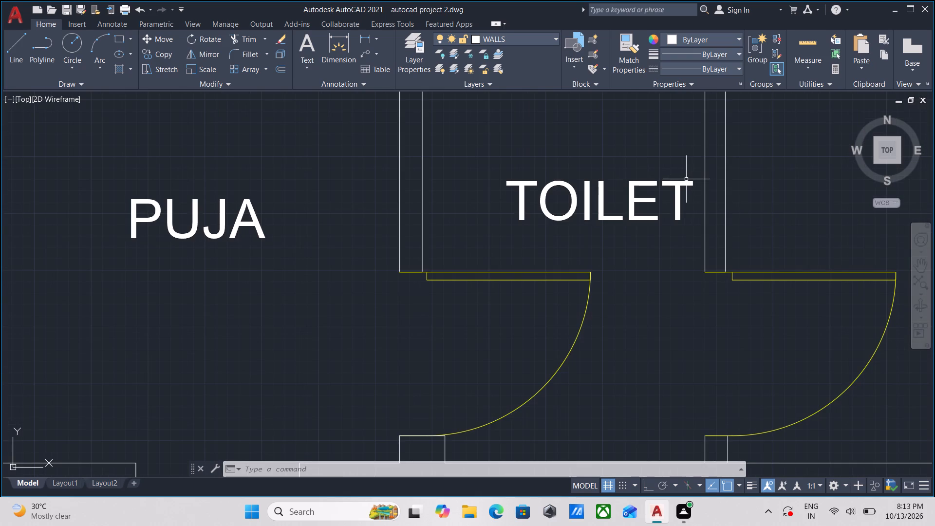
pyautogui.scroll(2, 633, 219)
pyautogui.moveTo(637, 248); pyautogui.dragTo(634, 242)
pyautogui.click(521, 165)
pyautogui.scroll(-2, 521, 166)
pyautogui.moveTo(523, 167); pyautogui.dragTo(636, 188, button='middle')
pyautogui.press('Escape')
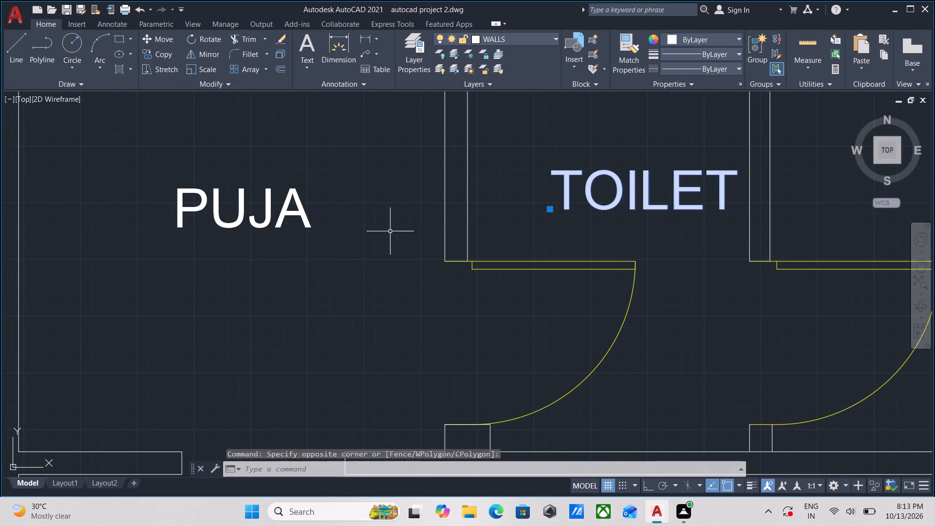
# Change the copied PUJA label in the room between the puja space and the toilet to WALK IN.
pyautogui.moveTo(388, 237); pyautogui.dragTo(544, 237, button='middle')
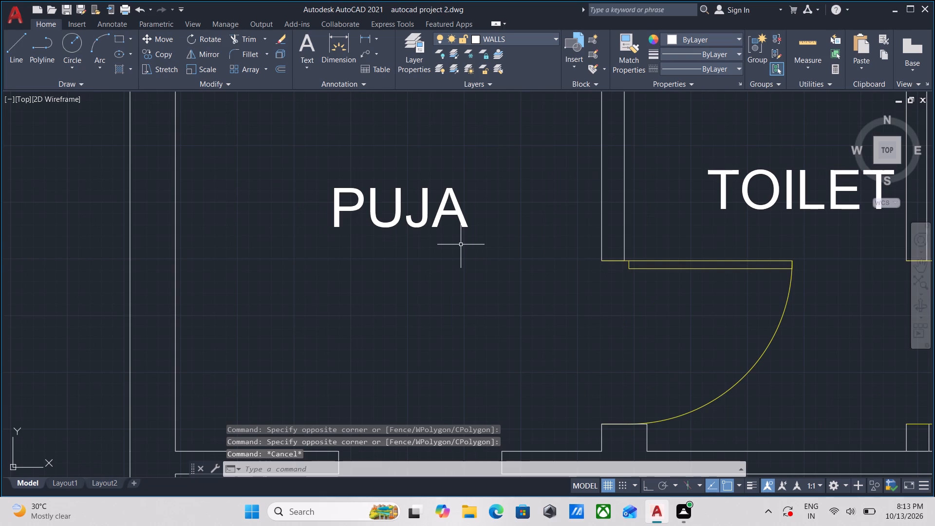
pyautogui.scroll(-1, 461, 244)
pyautogui.moveTo(461, 244); pyautogui.dragTo(624, 286, button='middle')
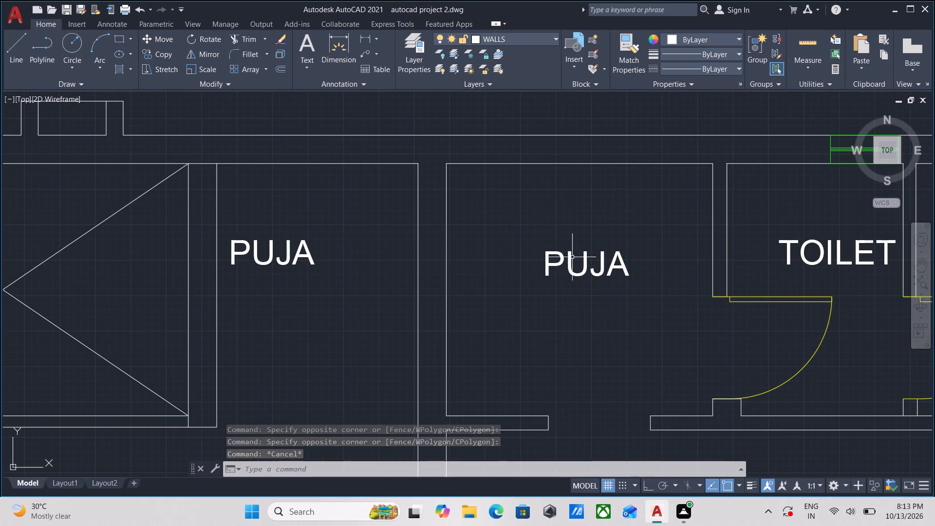
pyautogui.doubleClick(572, 259)
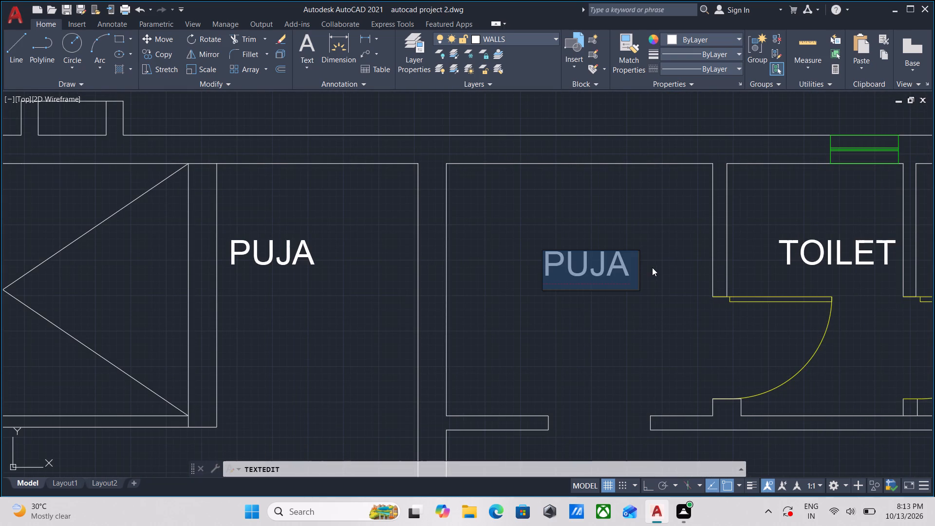
pyautogui.write('WA')
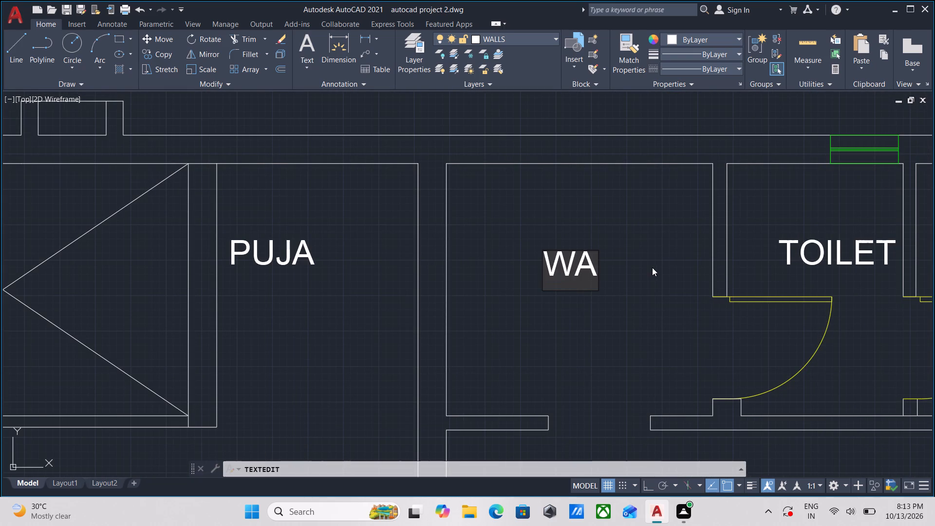
pyautogui.press('l')
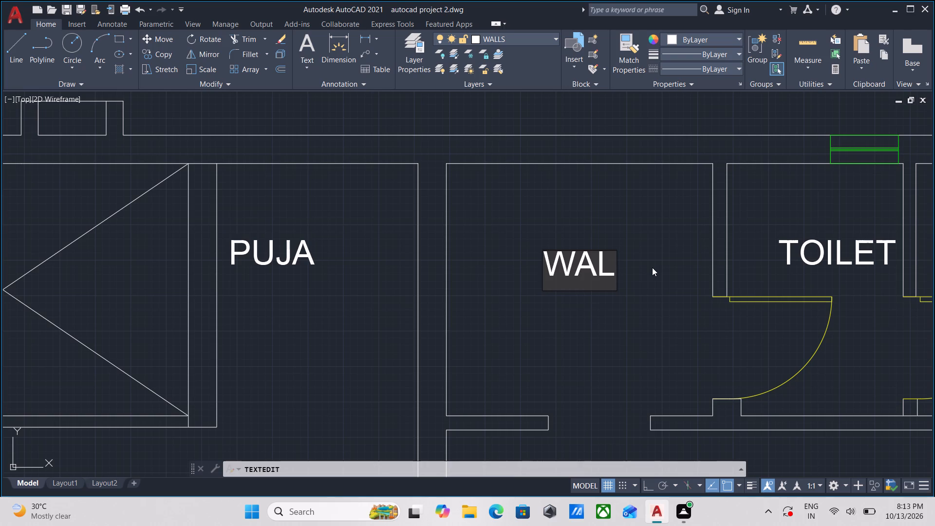
pyautogui.write('KN')
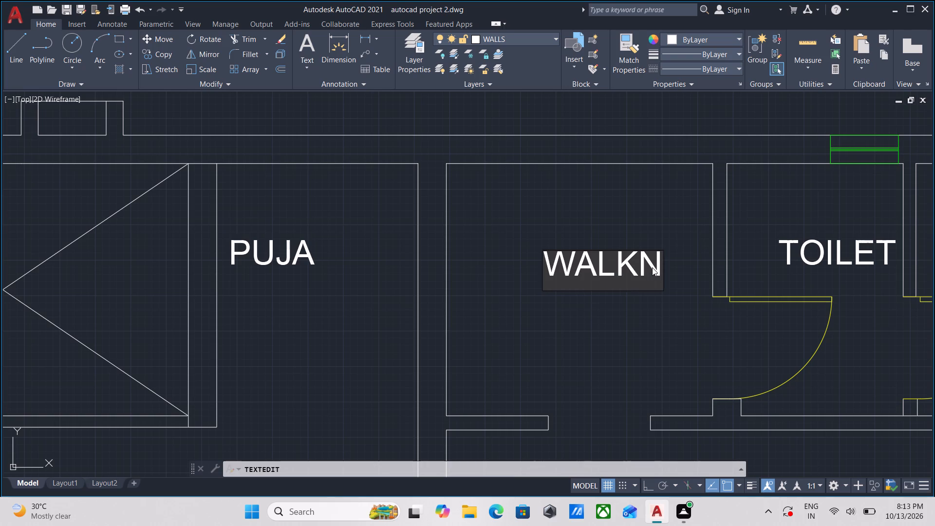
pyautogui.press('BackSpace')
pyautogui.press('space')
pyautogui.write('IN')
pyautogui.press('Return')
pyautogui.press('Return')
# Look over the plan from the walk-in and toilet rooms south to the sit out area and master bed room, checking the room labels.
pyautogui.scroll(-1, 652, 267)
pyautogui.moveTo(652, 267); pyautogui.dragTo(613, 242, button='middle')
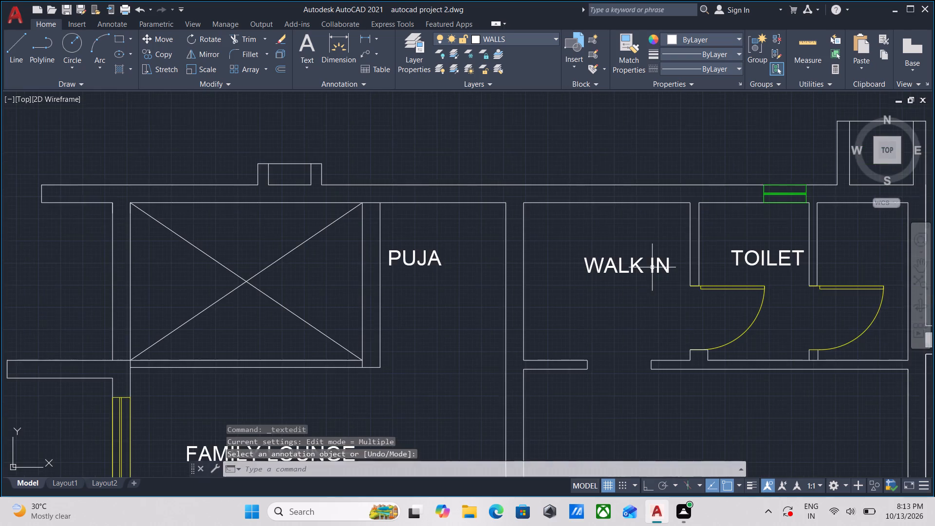
pyautogui.moveTo(613, 242); pyautogui.dragTo(562, 218, button='middle')
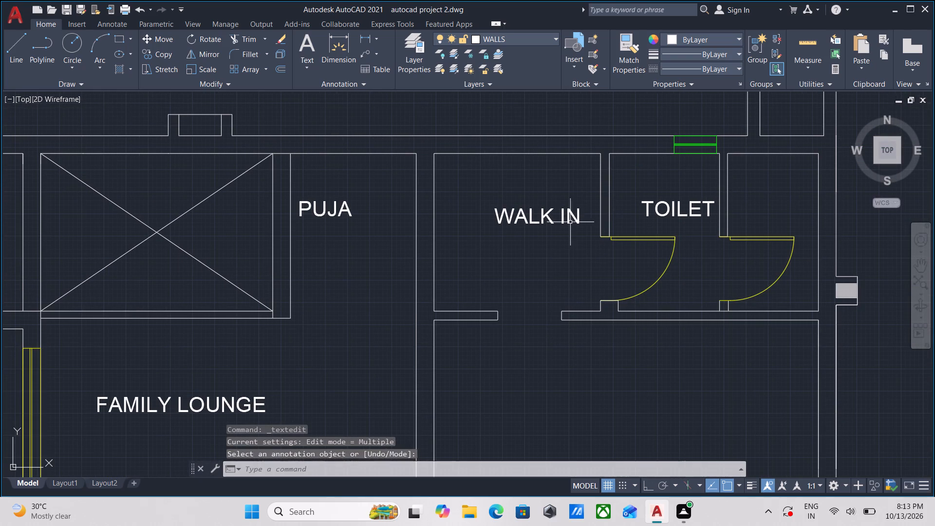
pyautogui.scroll(2, 706, 261)
pyautogui.scroll(-1, 684, 190)
pyautogui.moveTo(682, 190); pyautogui.dragTo(628, 196, button='middle')
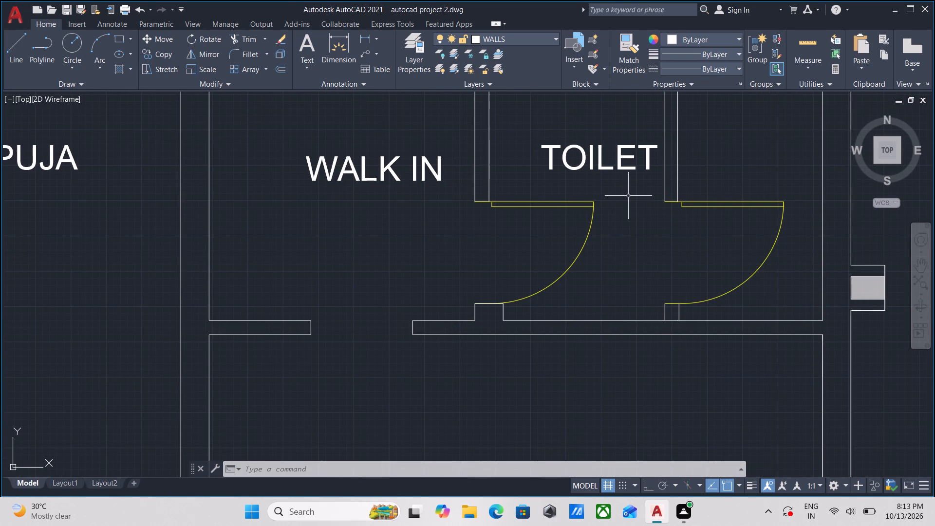
pyautogui.moveTo(606, 250); pyautogui.dragTo(657, 170, button='middle')
pyautogui.scroll(-2, 505, 349)
pyautogui.moveTo(529, 323); pyautogui.dragTo(592, 207, button='middle')
pyautogui.scroll(-1, 554, 272)
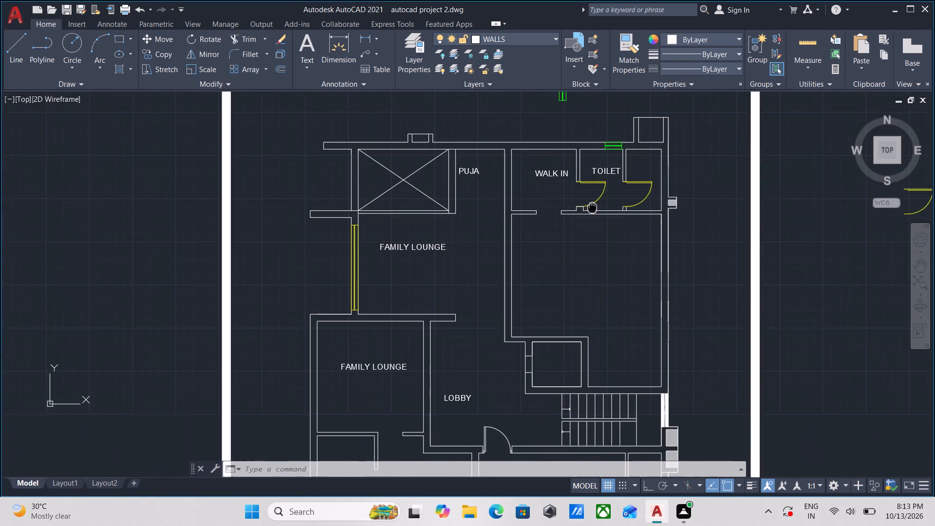
pyautogui.moveTo(600, 301); pyautogui.dragTo(609, 183, button='middle')
pyautogui.moveTo(492, 306); pyautogui.dragTo(535, 177, button='middle')
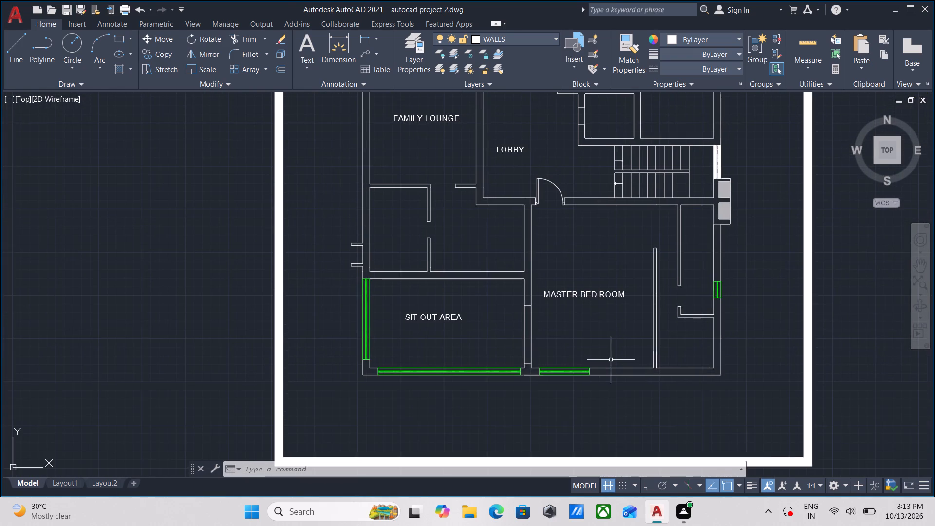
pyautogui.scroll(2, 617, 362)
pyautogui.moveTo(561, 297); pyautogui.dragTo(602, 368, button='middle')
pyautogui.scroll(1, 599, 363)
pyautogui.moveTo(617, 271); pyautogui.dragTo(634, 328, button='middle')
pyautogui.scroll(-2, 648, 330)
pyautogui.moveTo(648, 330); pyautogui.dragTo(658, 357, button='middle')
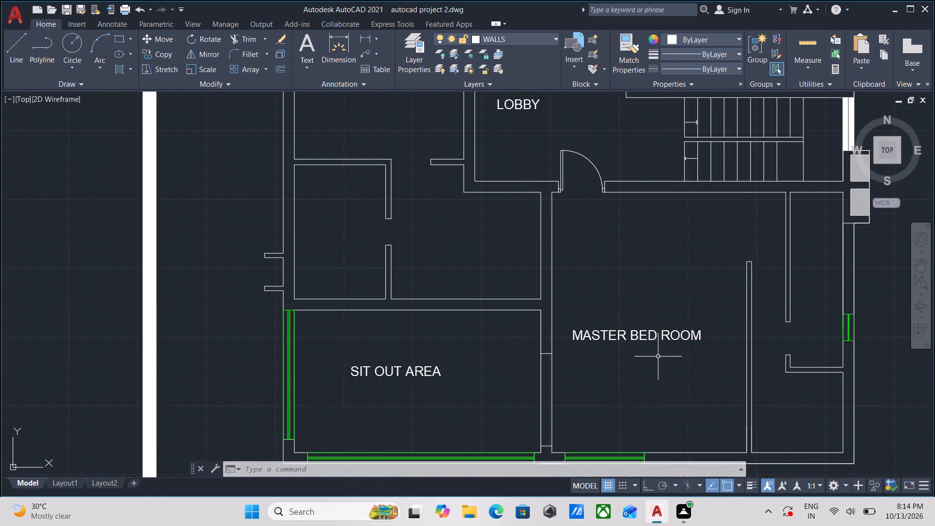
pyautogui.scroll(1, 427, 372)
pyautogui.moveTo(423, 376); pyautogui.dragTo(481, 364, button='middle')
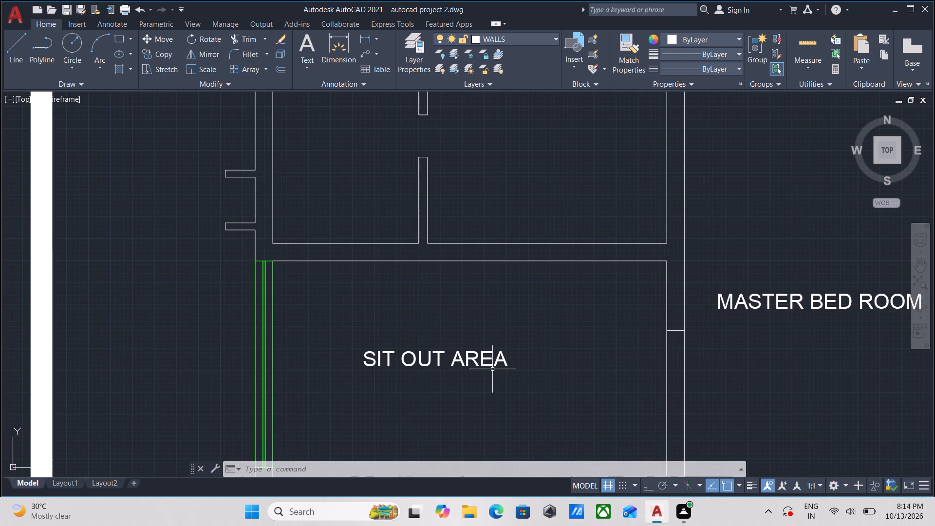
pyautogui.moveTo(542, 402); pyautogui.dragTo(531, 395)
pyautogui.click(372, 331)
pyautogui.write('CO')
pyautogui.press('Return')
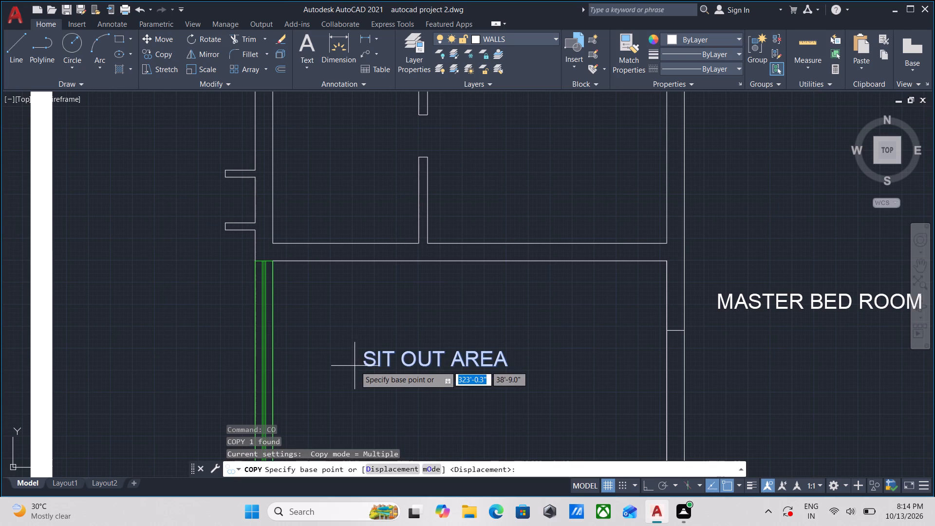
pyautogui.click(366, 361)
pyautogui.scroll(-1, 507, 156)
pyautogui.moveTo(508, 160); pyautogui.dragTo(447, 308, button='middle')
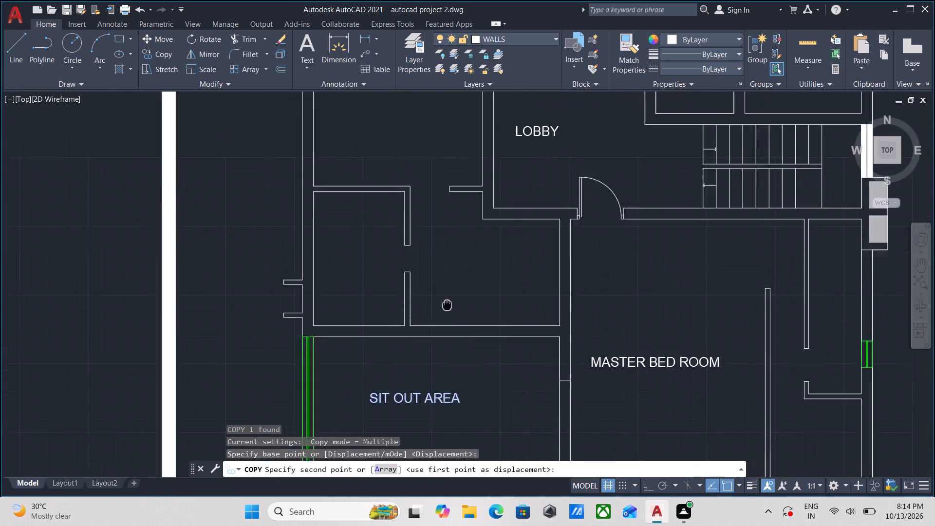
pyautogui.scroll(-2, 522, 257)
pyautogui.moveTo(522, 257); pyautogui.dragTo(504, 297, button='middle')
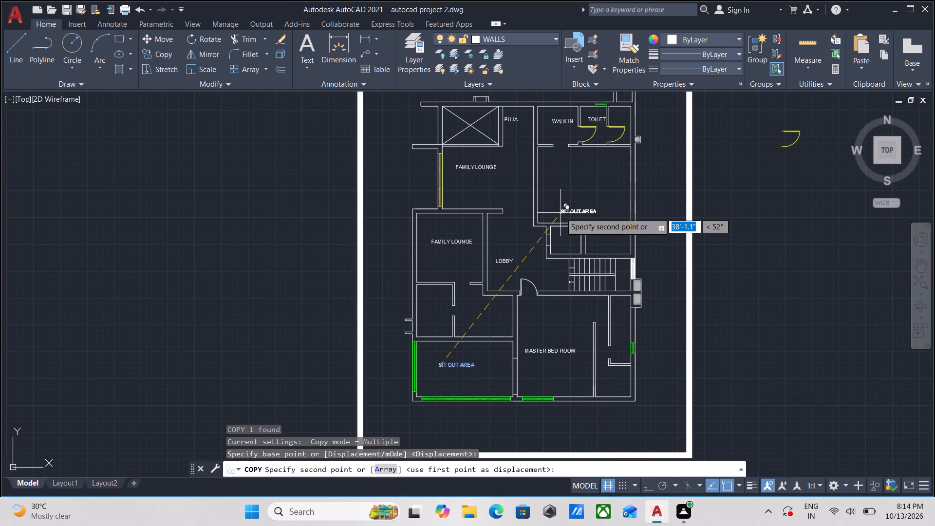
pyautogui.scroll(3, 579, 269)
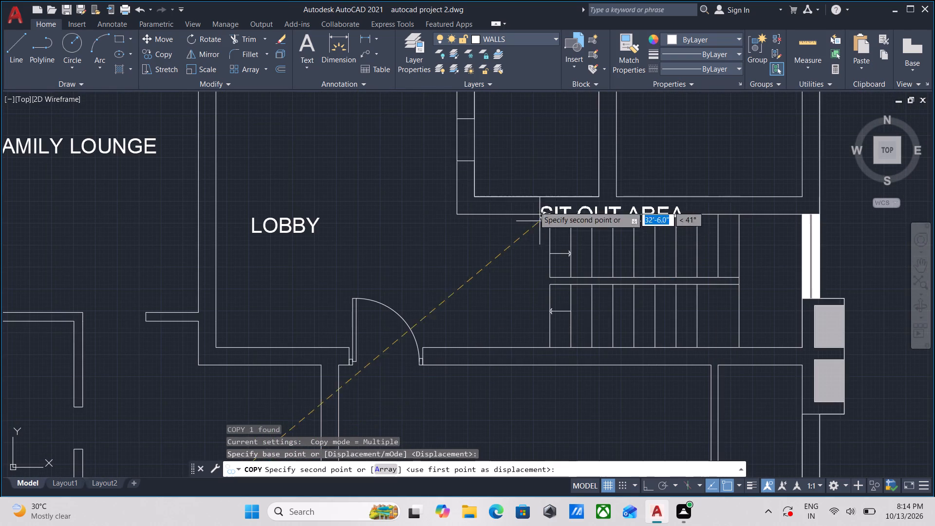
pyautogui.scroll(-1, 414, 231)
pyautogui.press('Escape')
# Copy the LOBBY label into the small square room just north of the staircase.
pyautogui.scroll(-2, 389, 223)
pyautogui.moveTo(389, 223); pyautogui.dragTo(492, 124, button='middle')
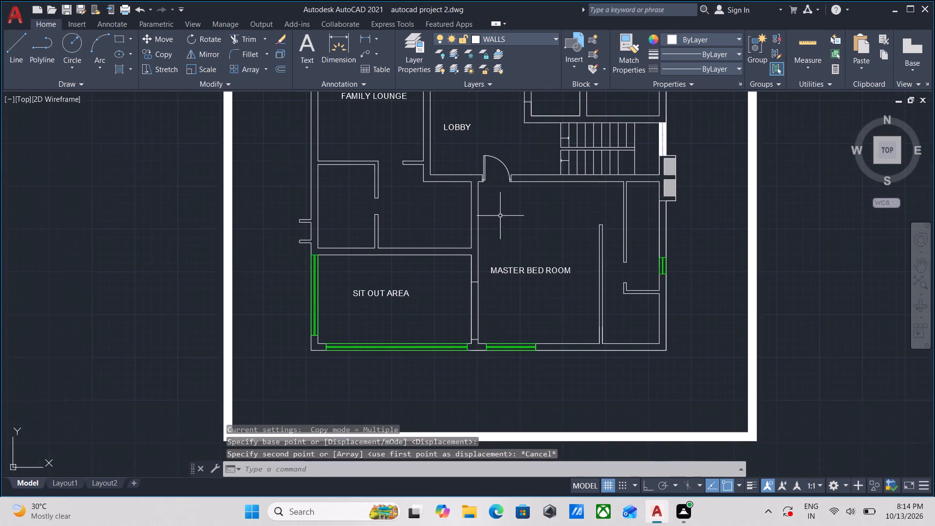
pyautogui.scroll(2, 445, 295)
pyautogui.scroll(-1, 388, 269)
pyautogui.moveTo(388, 269); pyautogui.dragTo(419, 371, button='middle')
pyautogui.scroll(-1, 422, 378)
pyautogui.moveTo(462, 203); pyautogui.dragTo(465, 232, button='middle')
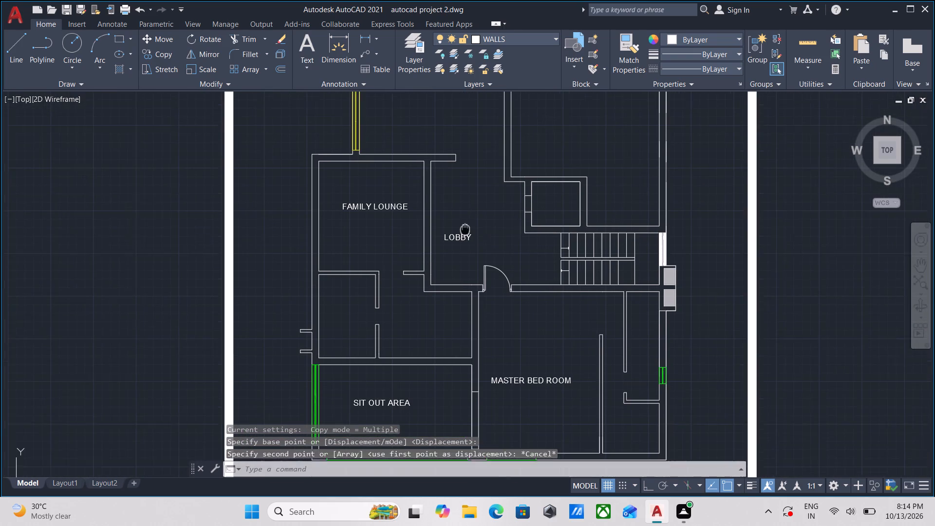
pyautogui.moveTo(488, 313); pyautogui.dragTo(493, 288, button='middle')
pyautogui.scroll(3, 460, 220)
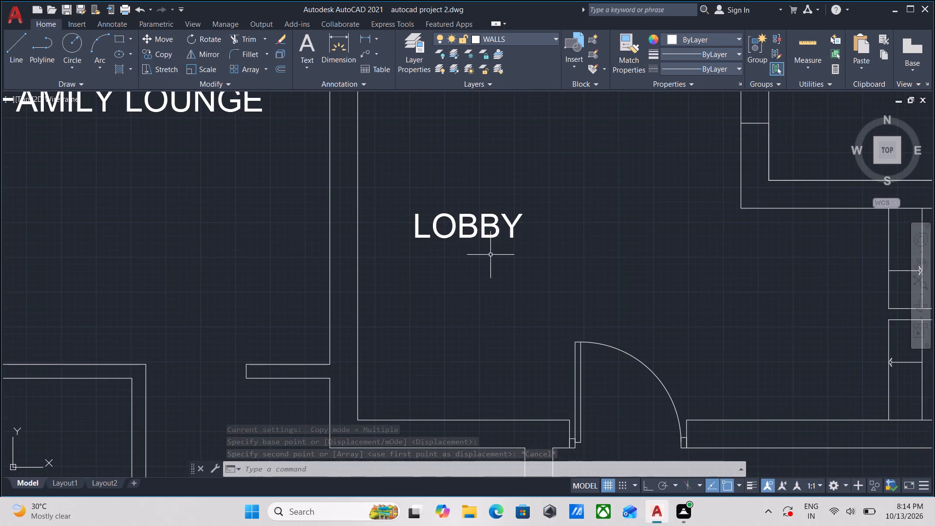
pyautogui.click(492, 256)
pyautogui.click(451, 208)
pyautogui.write('CO')
pyautogui.press('Return')
pyautogui.click(428, 231)
pyautogui.scroll(-1, 534, 206)
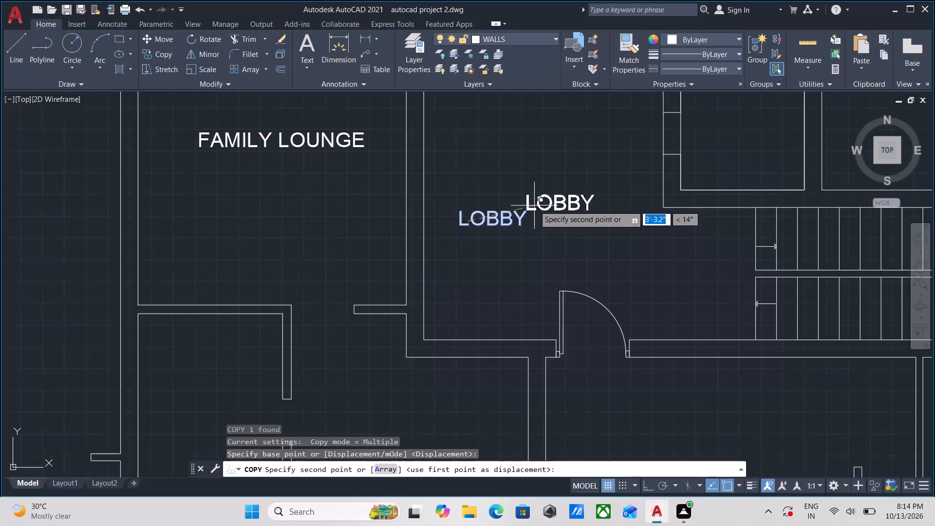
pyautogui.moveTo(533, 206); pyautogui.dragTo(470, 246, button='middle')
pyautogui.click(655, 173)
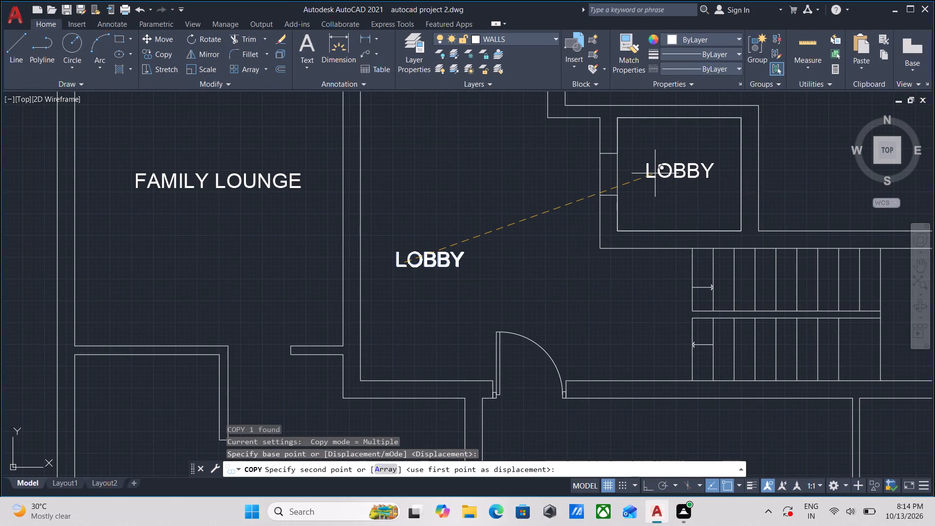
pyautogui.press('Escape')
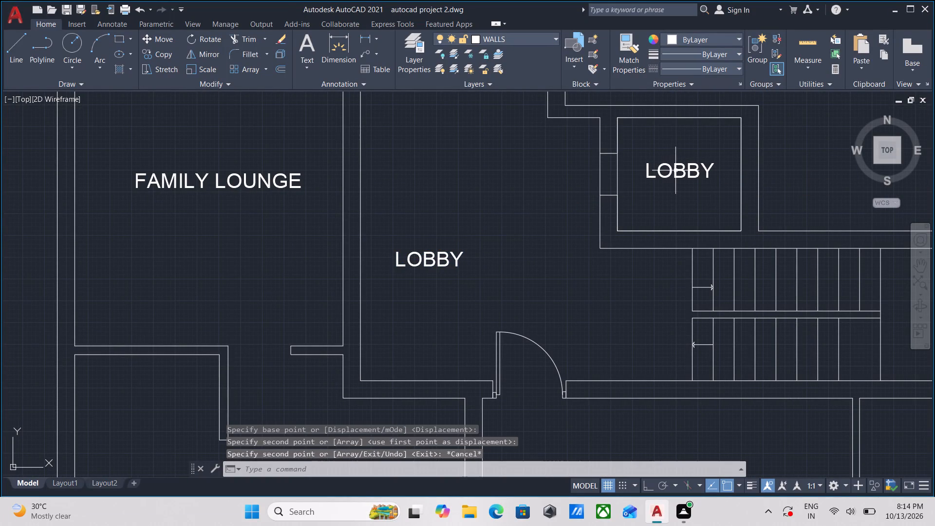
# Change the copied LOBBY label in the small square room north of the staircase to LIFT.
pyautogui.doubleClick(660, 169)
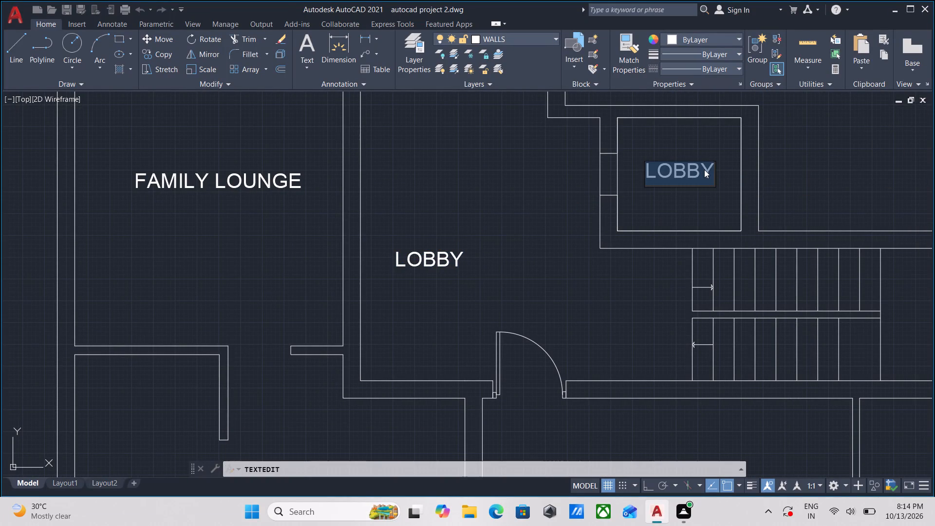
pyautogui.write('LIFT')
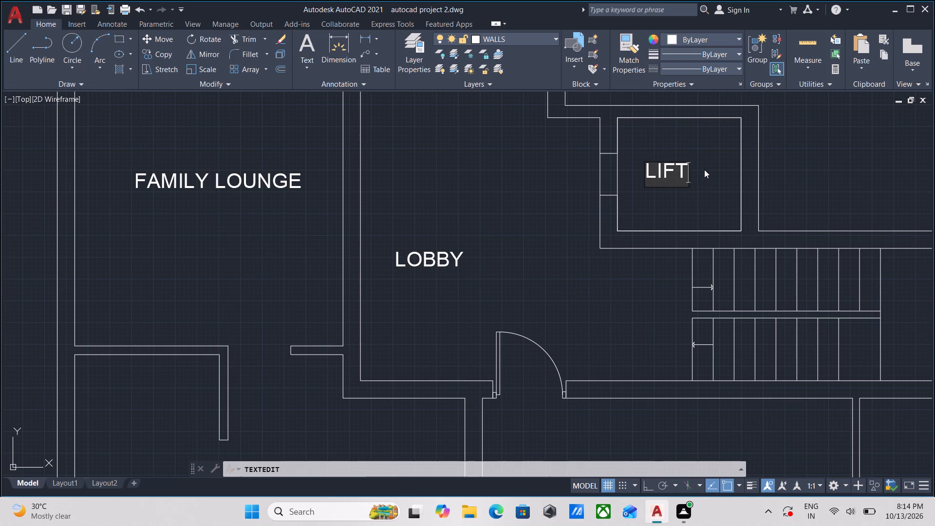
pyautogui.press('Return')
pyautogui.press('Return')
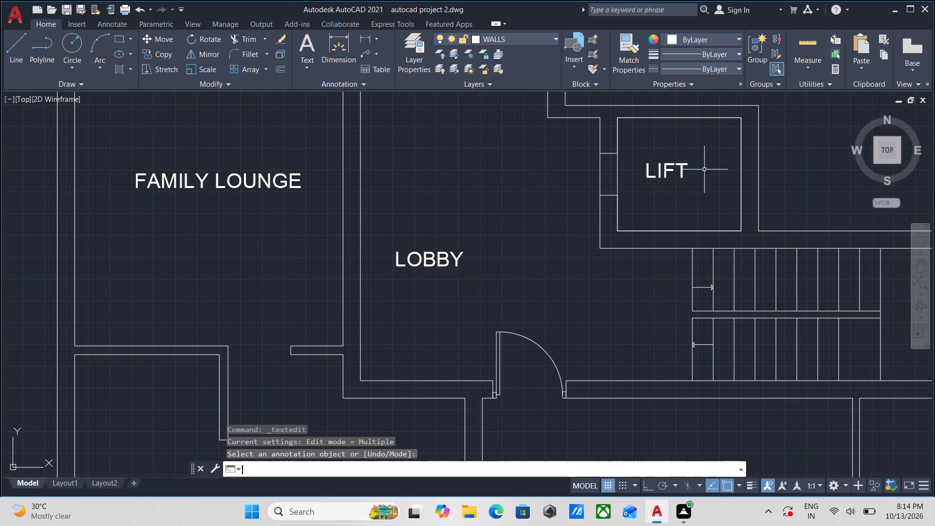
# Copy the LIFT label into the large room north of the lift, below the walk-in and toilet.
pyautogui.scroll(2, 698, 173)
pyautogui.moveTo(695, 224); pyautogui.dragTo(684, 218)
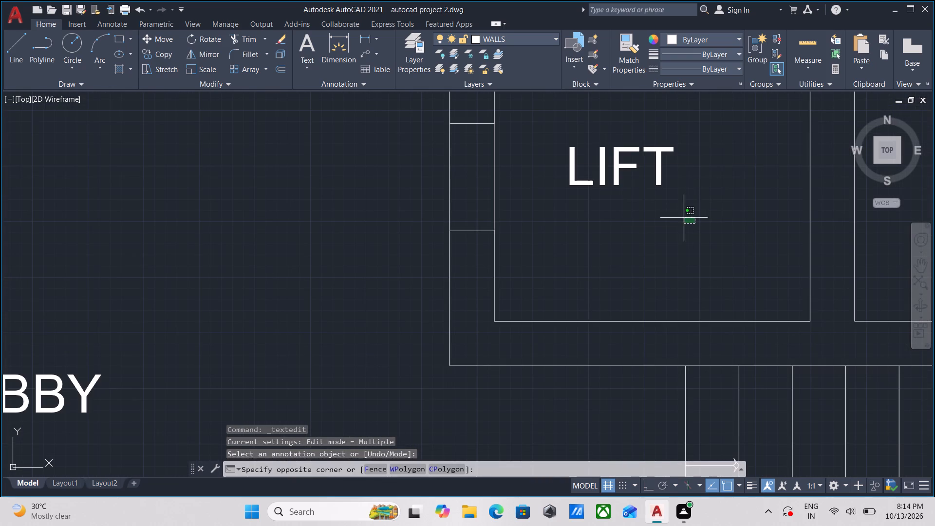
pyautogui.click(516, 127)
pyautogui.press('c')
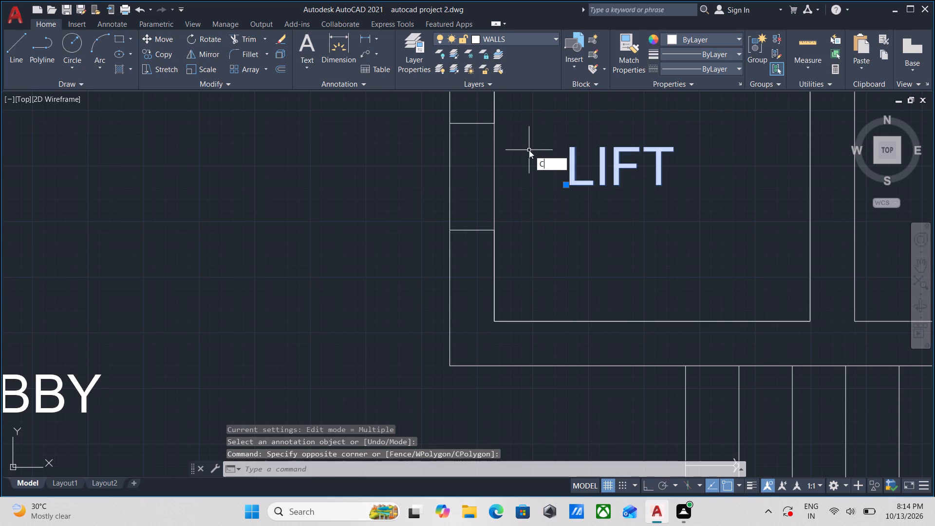
pyautogui.press('o')
pyautogui.press('Return')
pyautogui.click(578, 184)
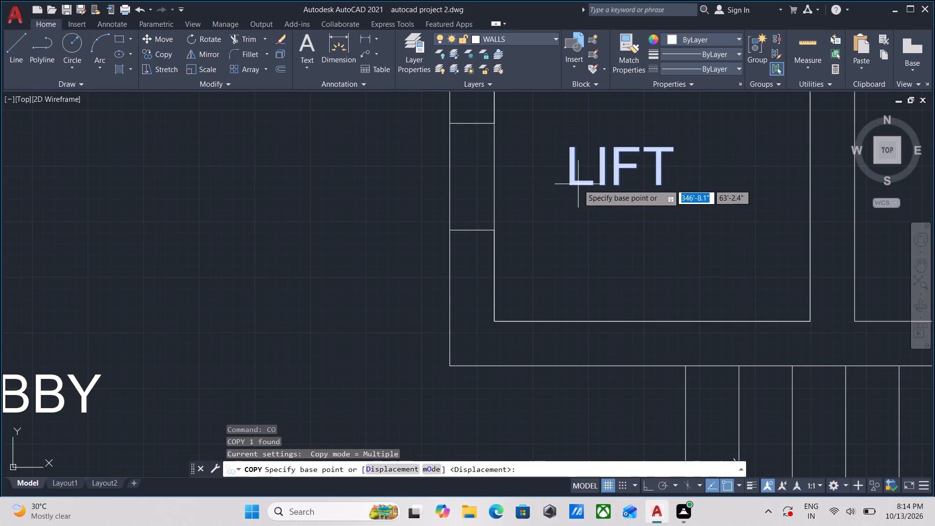
pyautogui.scroll(-2, 726, 190)
pyautogui.moveTo(726, 190); pyautogui.dragTo(612, 190, button='middle')
pyautogui.scroll(-2, 678, 188)
pyautogui.moveTo(678, 188); pyautogui.dragTo(626, 237, button='middle')
pyautogui.scroll(1, 619, 244)
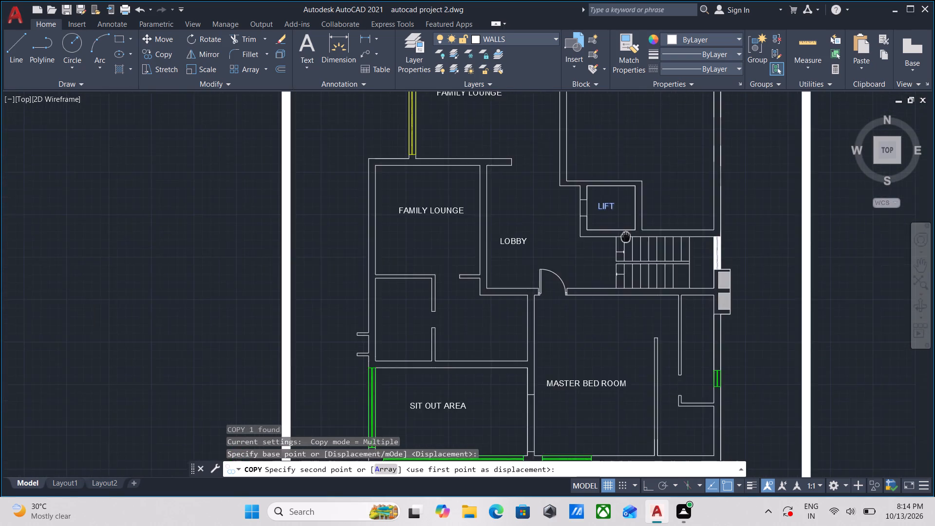
pyautogui.scroll(-2, 637, 161)
pyautogui.moveTo(639, 162); pyautogui.dragTo(651, 216, button='middle')
pyautogui.scroll(1, 651, 216)
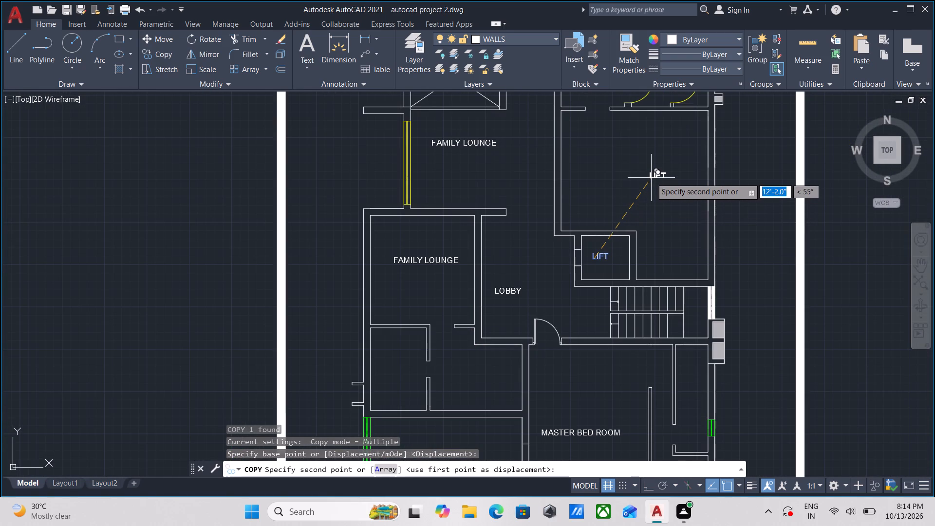
pyautogui.click(650, 178)
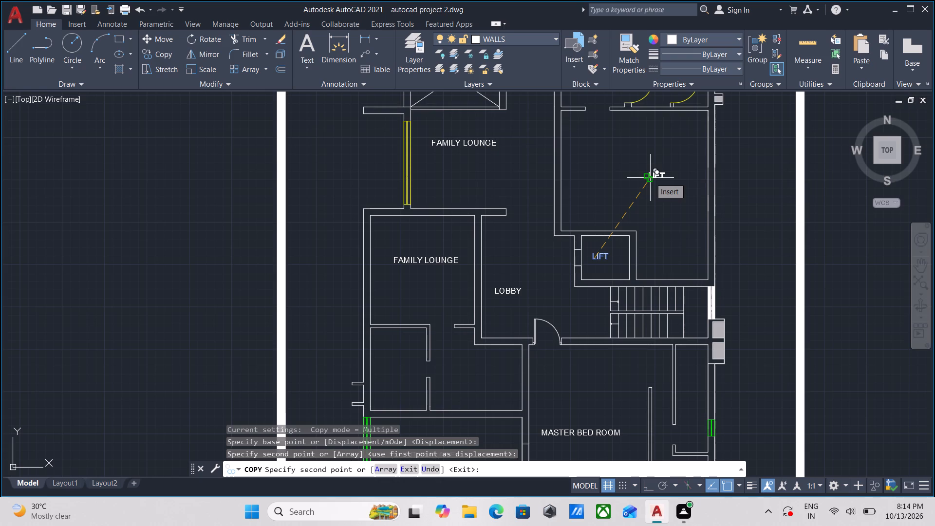
pyautogui.scroll(2, 650, 178)
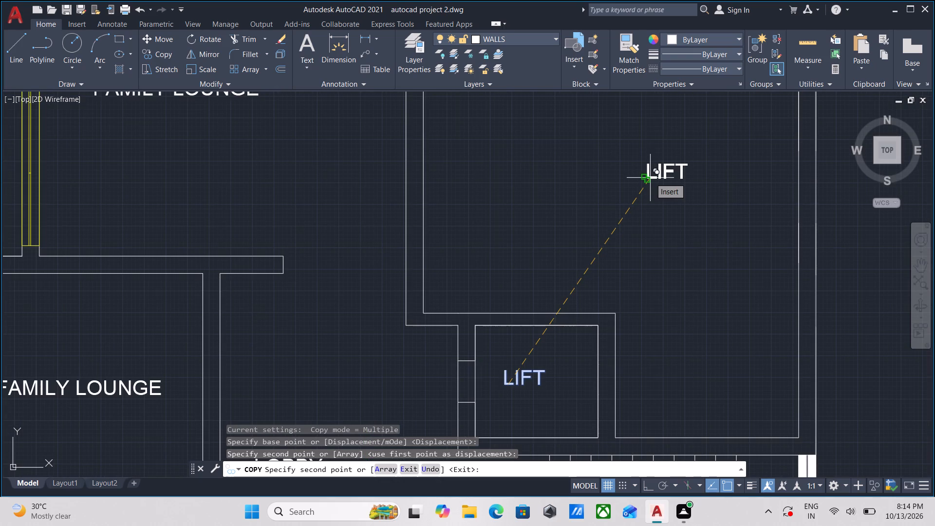
pyautogui.press('Escape')
# Change the copied LIFT label in the large room below the walk-in and toilet to BEDROOM 2.
pyautogui.scroll(1, 650, 178)
pyautogui.doubleClick(671, 163)
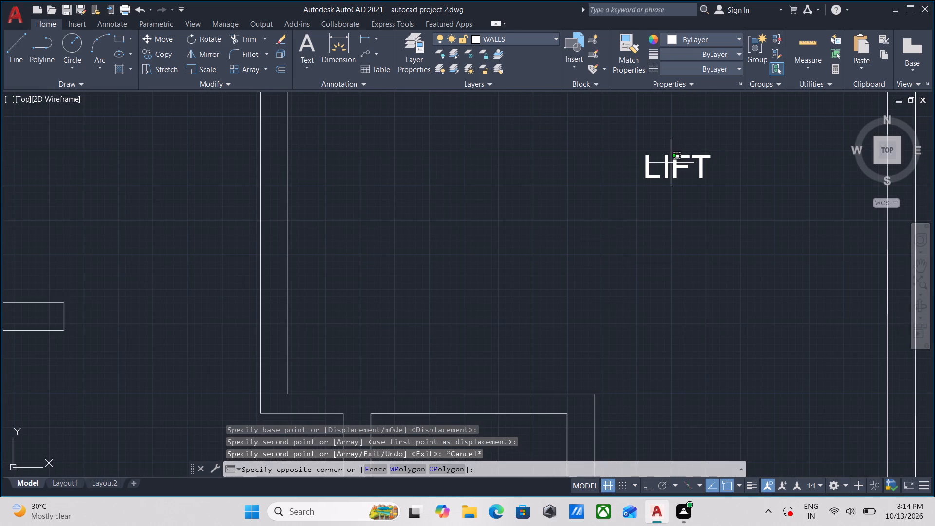
pyautogui.doubleClick(662, 157)
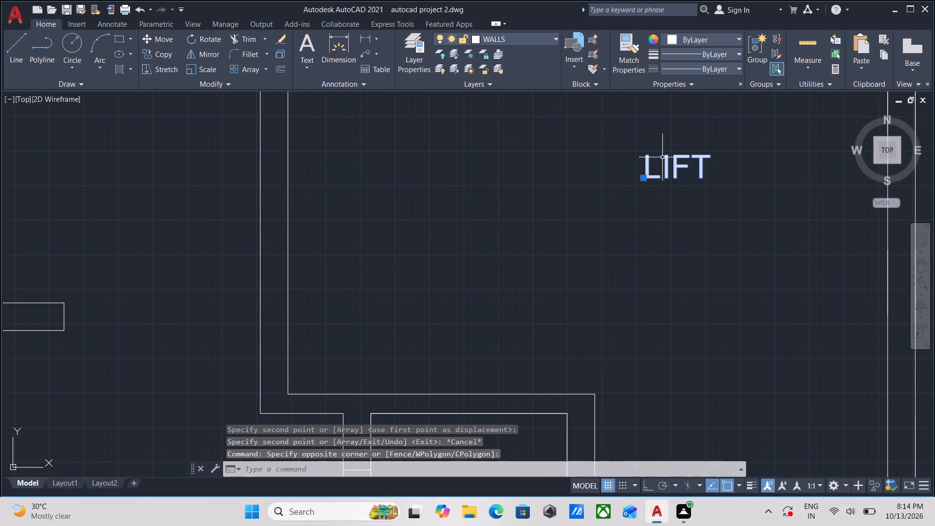
pyautogui.doubleClick(662, 157)
pyautogui.doubleClick(663, 159)
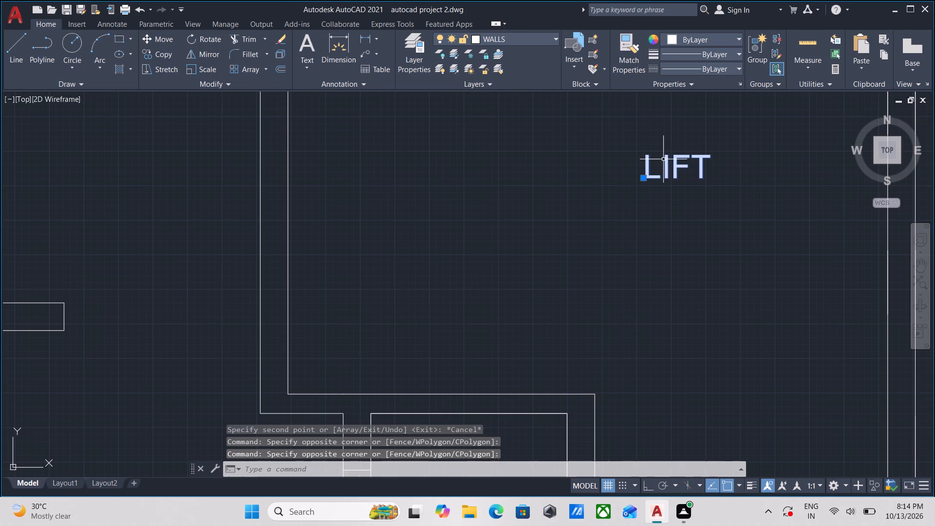
pyautogui.doubleClick(665, 161)
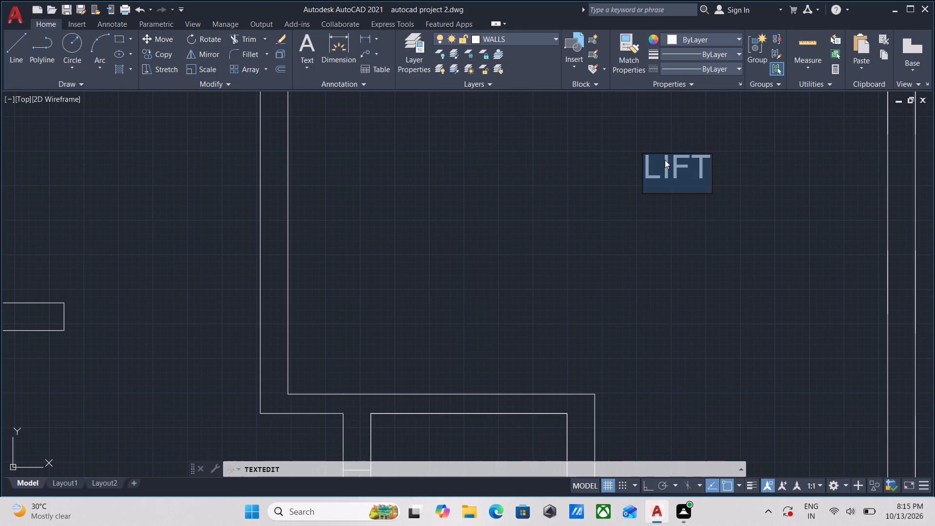
pyautogui.write('BED')
pyautogui.write('ROO')
pyautogui.press('m')
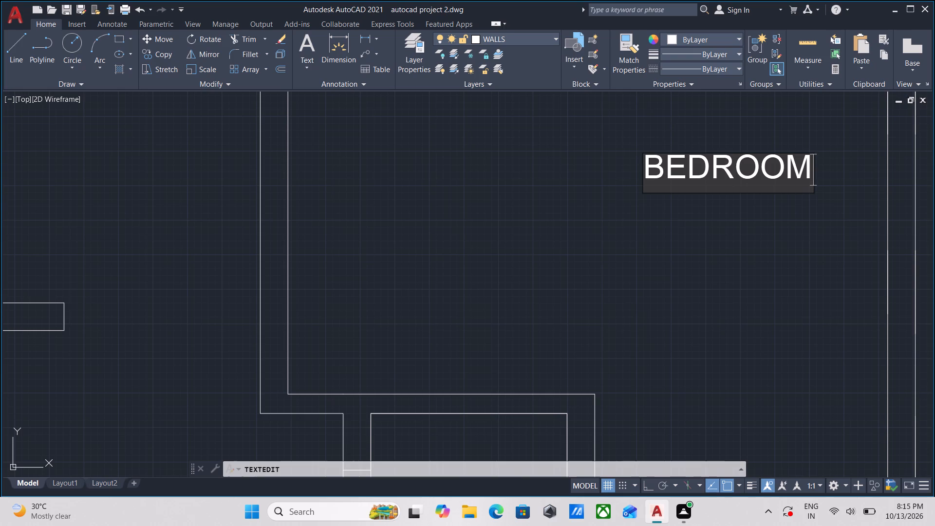
pyautogui.press('space')
pyautogui.write('1')
pyautogui.press('BackSpace')
pyautogui.press('2')
pyautogui.press('Return')
pyautogui.press('Return')
# Copy the MASTER BED ROOM label into the narrow room along the east wall beside the master bedroom.
pyautogui.scroll(1, 665, 160)
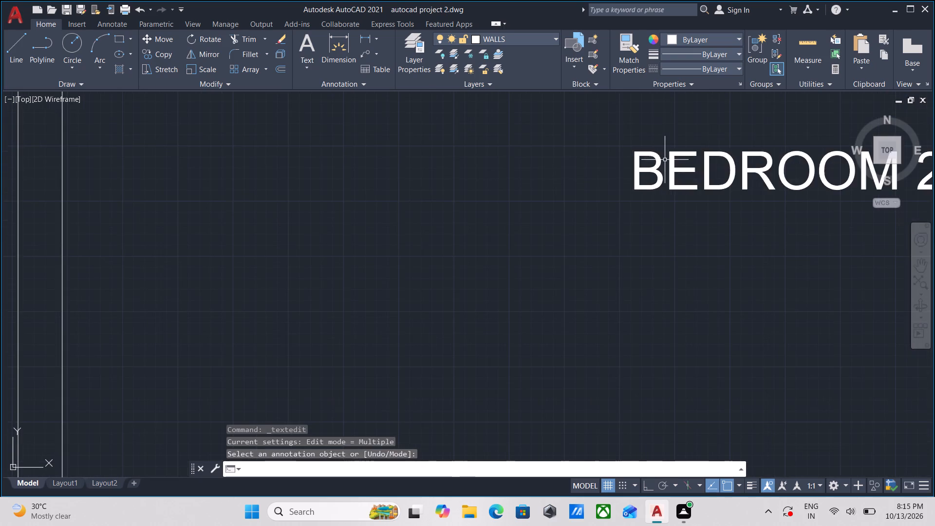
pyautogui.scroll(-6, 654, 198)
pyautogui.moveTo(654, 198); pyautogui.dragTo(649, 186, button='middle')
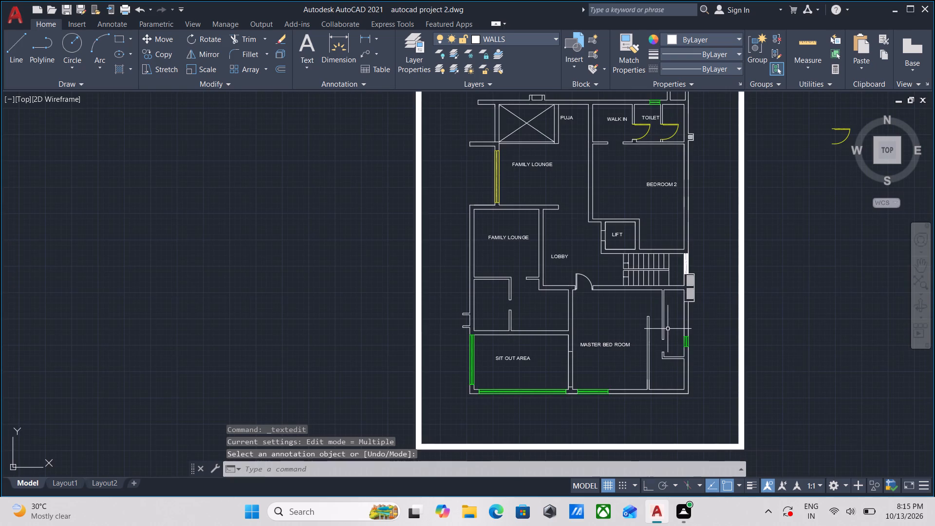
pyautogui.scroll(1, 668, 329)
pyautogui.scroll(2, 602, 367)
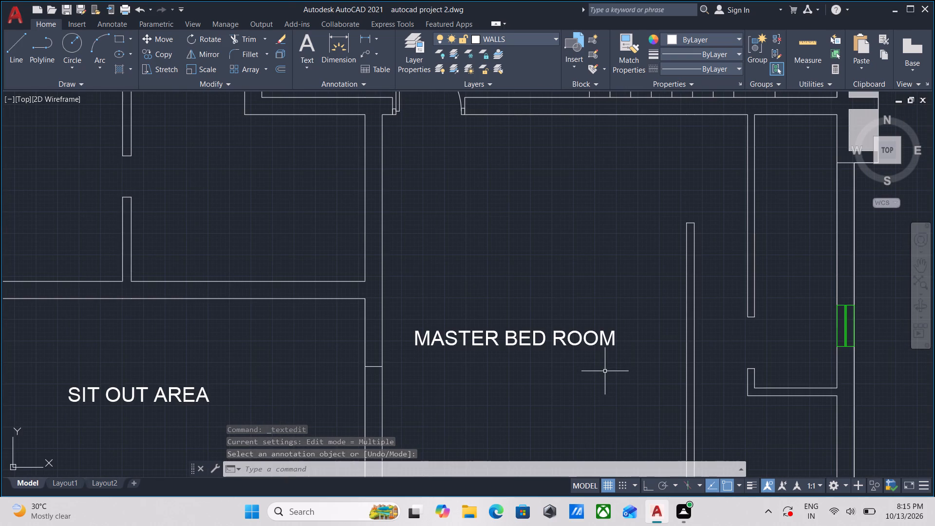
pyautogui.scroll(-3, 605, 371)
pyautogui.moveTo(605, 368); pyautogui.dragTo(602, 367, button='middle')
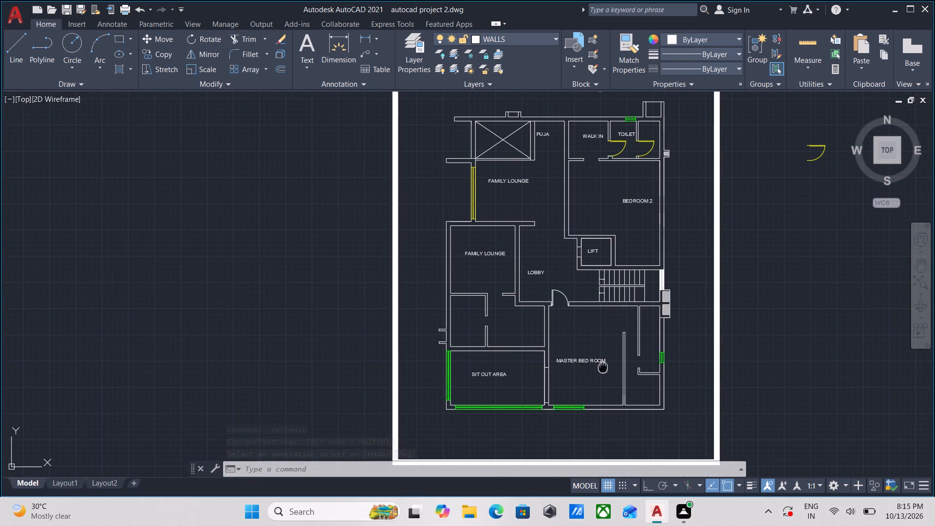
pyautogui.moveTo(602, 367); pyautogui.dragTo(549, 300, button='middle')
pyautogui.scroll(3, 543, 286)
pyautogui.click(542, 335)
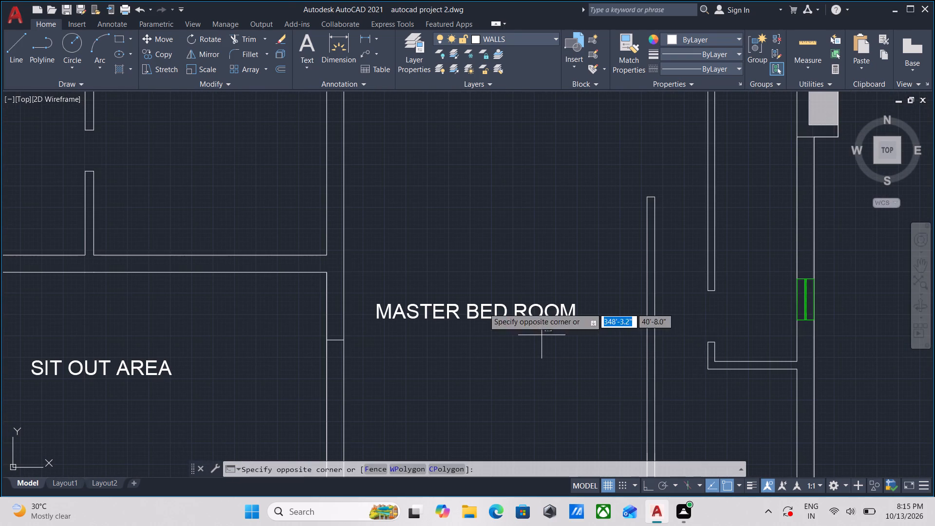
pyautogui.click(484, 308)
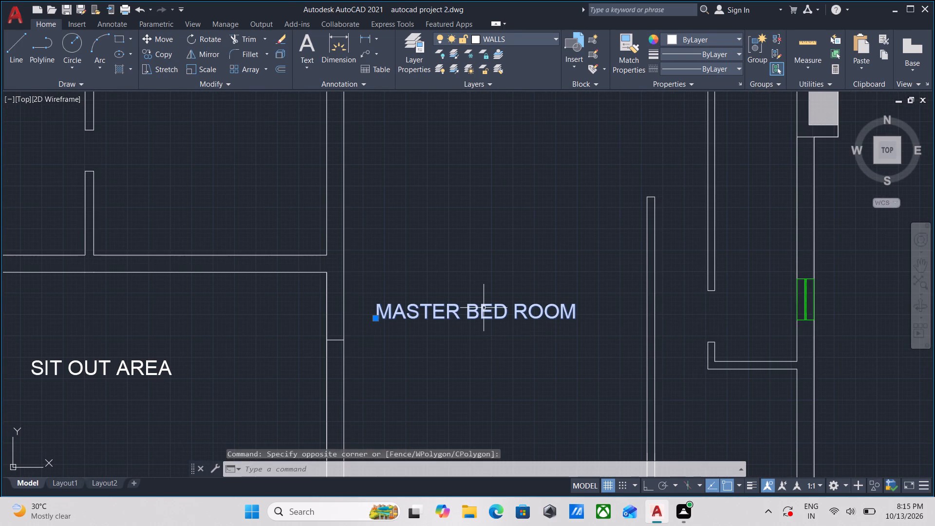
pyautogui.write('CO')
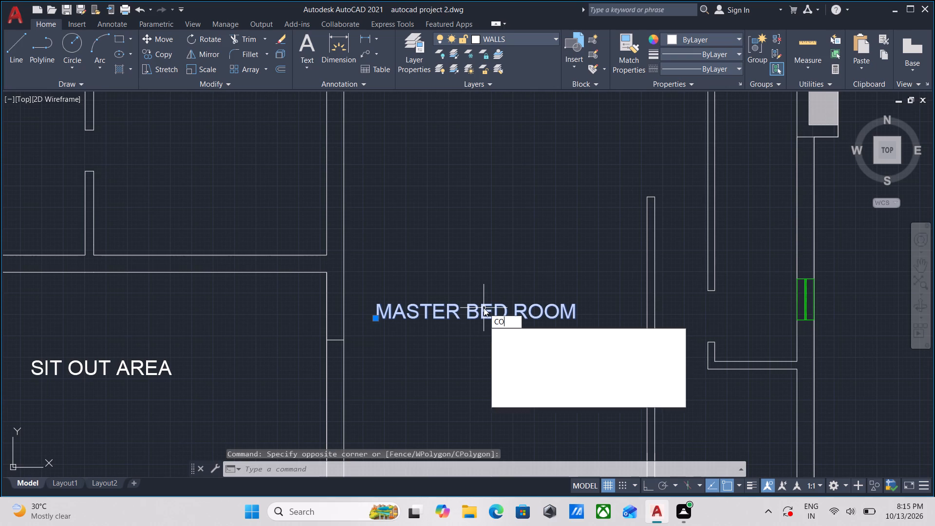
pyautogui.press('Return')
pyautogui.click(487, 320)
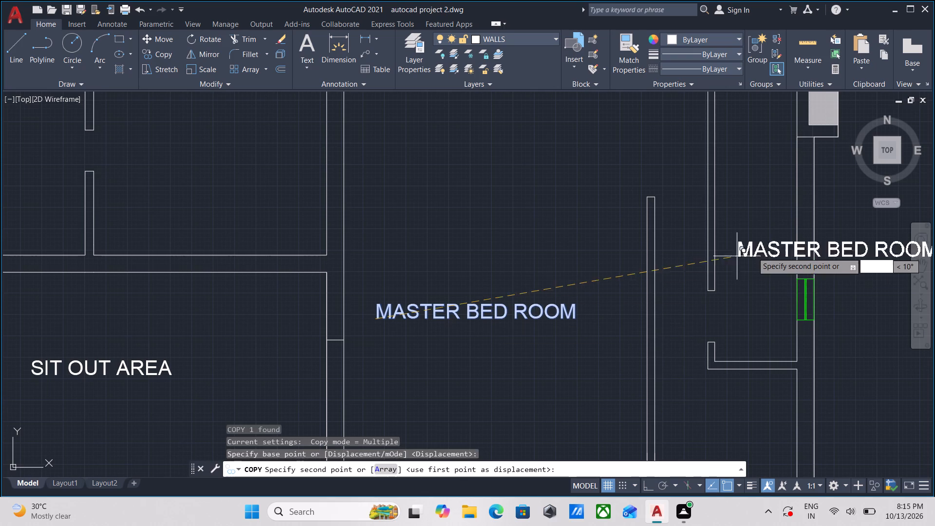
pyautogui.click(735, 267)
pyautogui.press('Escape')
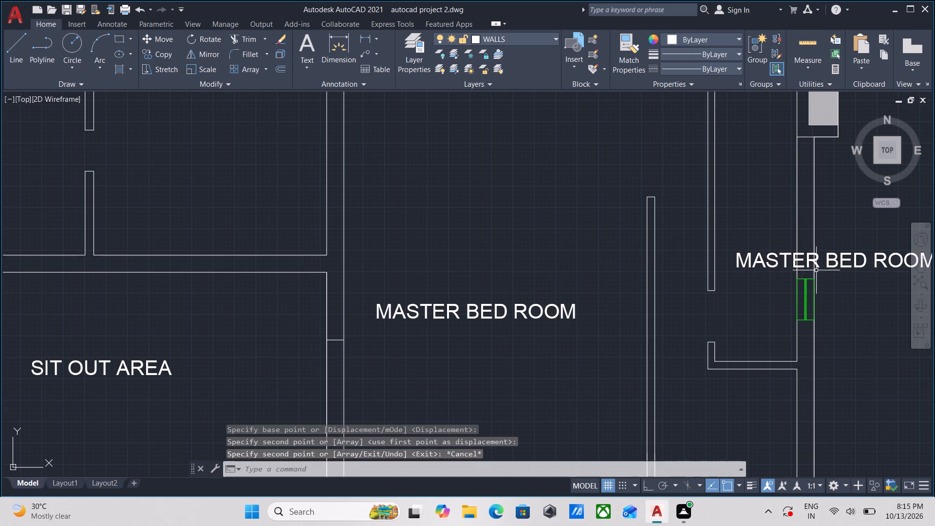
# Change the copied MASTER BED ROOM label in the narrow east room to TOILET.
pyautogui.doubleClick(783, 263)
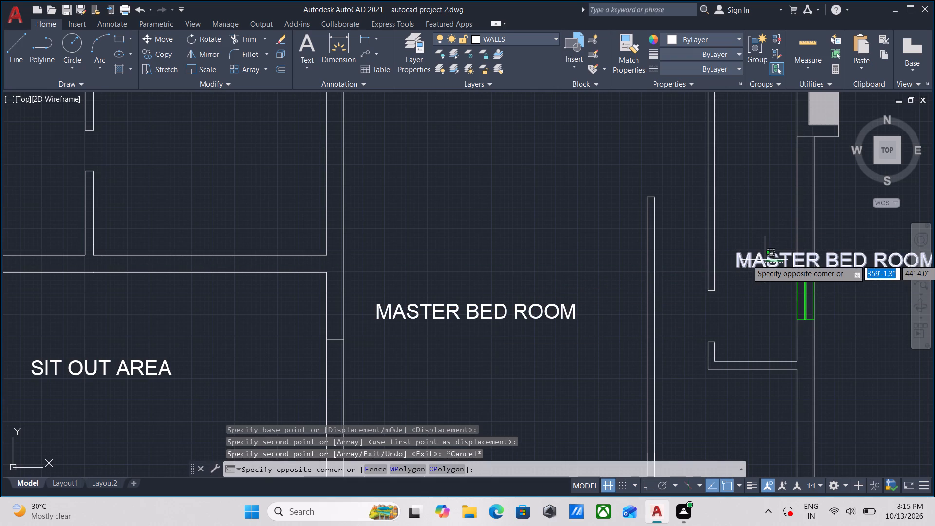
pyautogui.doubleClick(765, 260)
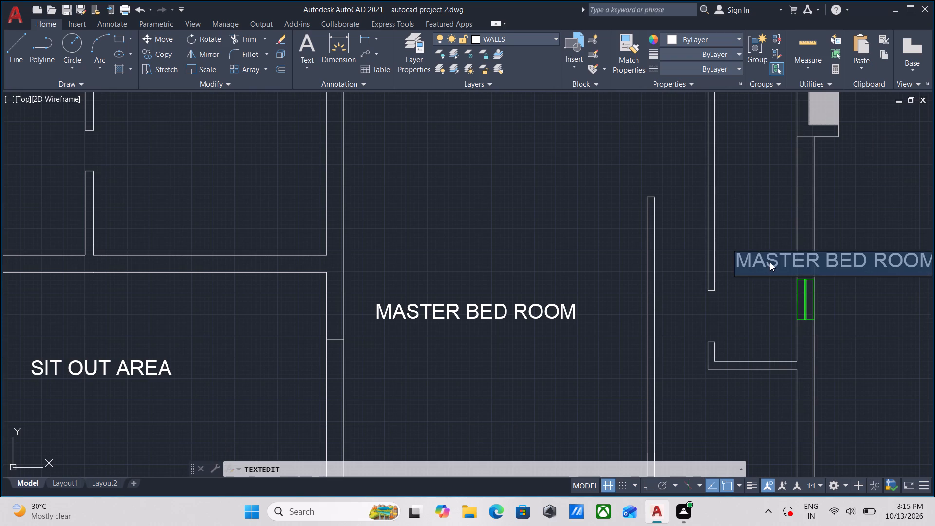
pyautogui.press('t')
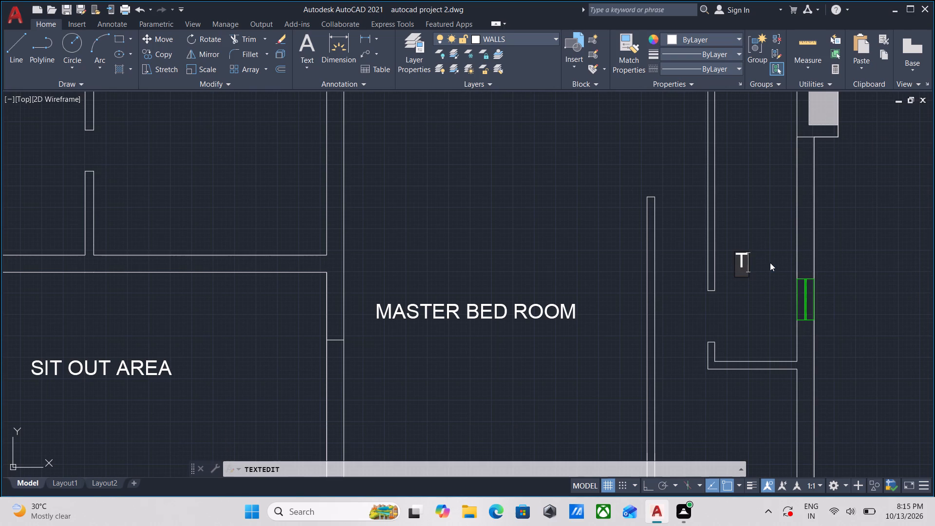
pyautogui.write('OIL')
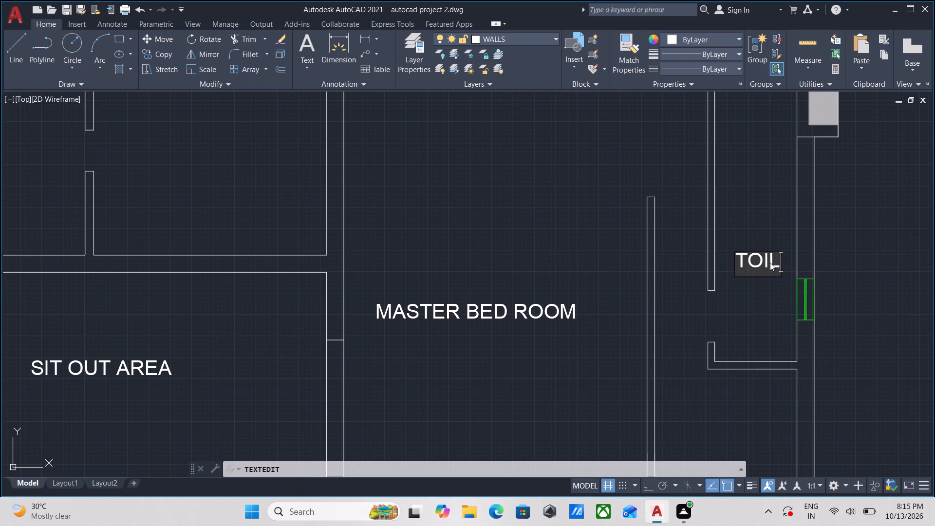
pyautogui.write('ET')
pyautogui.press('Return')
pyautogui.press('Return')
# Move the new TOILET label west so it starts at the inner face of the toilet's west wall.
pyautogui.scroll(1, 778, 268)
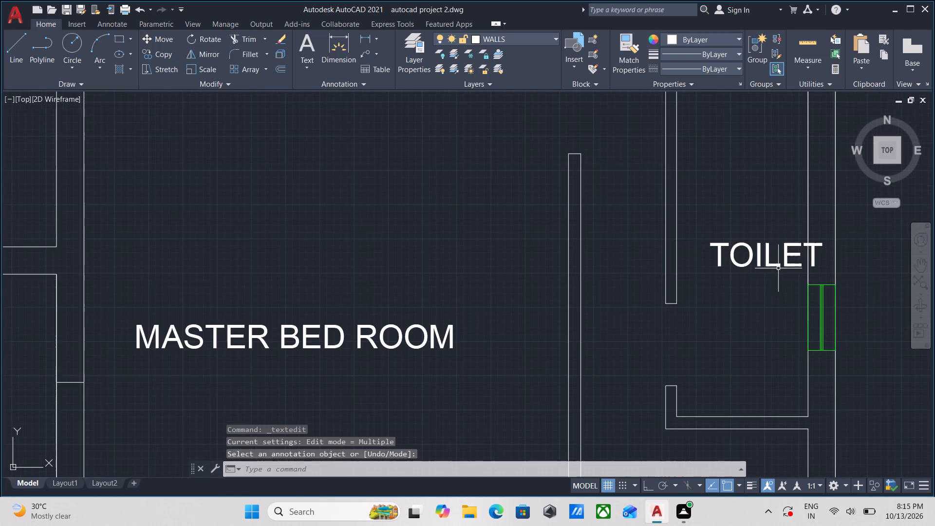
pyautogui.moveTo(783, 304); pyautogui.dragTo(773, 293)
pyautogui.click(742, 252)
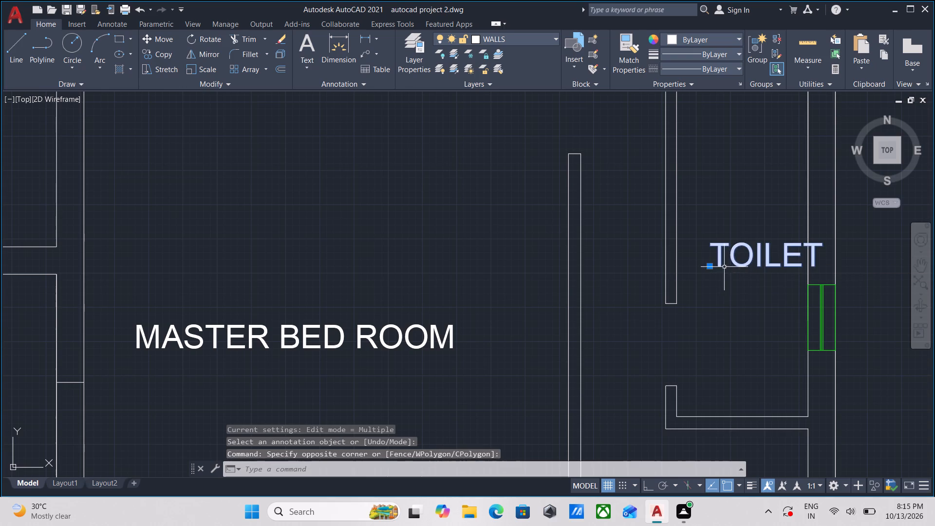
pyautogui.click(713, 264)
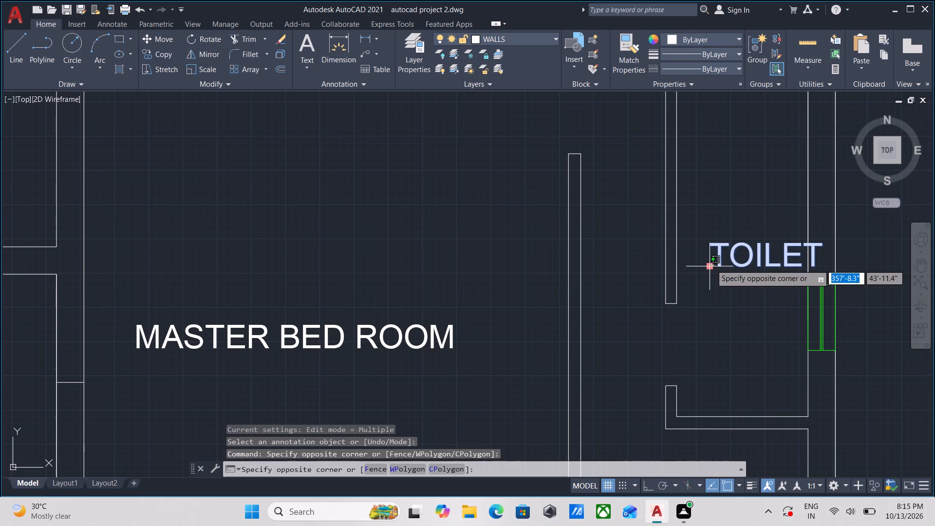
pyautogui.click(711, 264)
pyautogui.moveTo(710, 268); pyautogui.dragTo(680, 269)
pyautogui.click(681, 269)
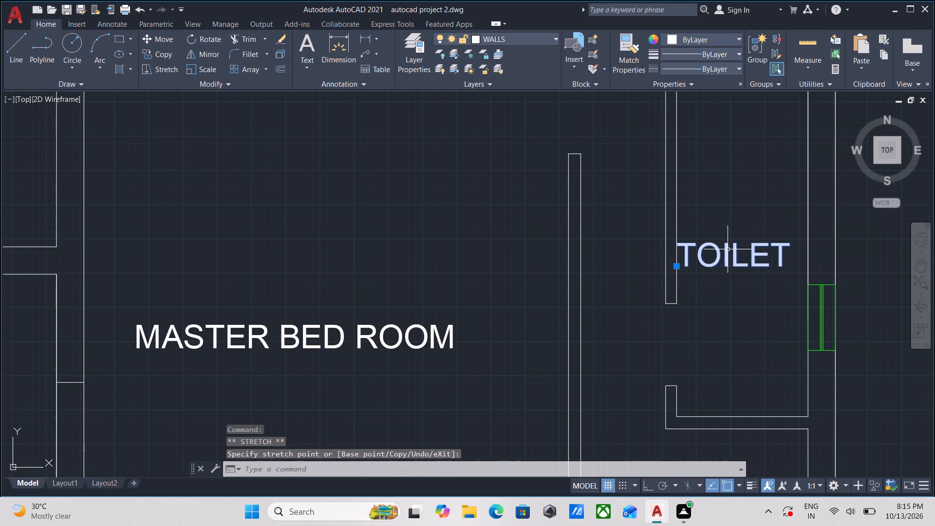
pyautogui.scroll(-2, 728, 249)
pyautogui.press('Escape')
# Examine the floor plan from the sit out area and master bedroom up to the family lounge for missing labels.
pyautogui.moveTo(643, 219); pyautogui.dragTo(659, 270, button='middle')
pyautogui.moveTo(619, 264); pyautogui.dragTo(626, 269, button='middle')
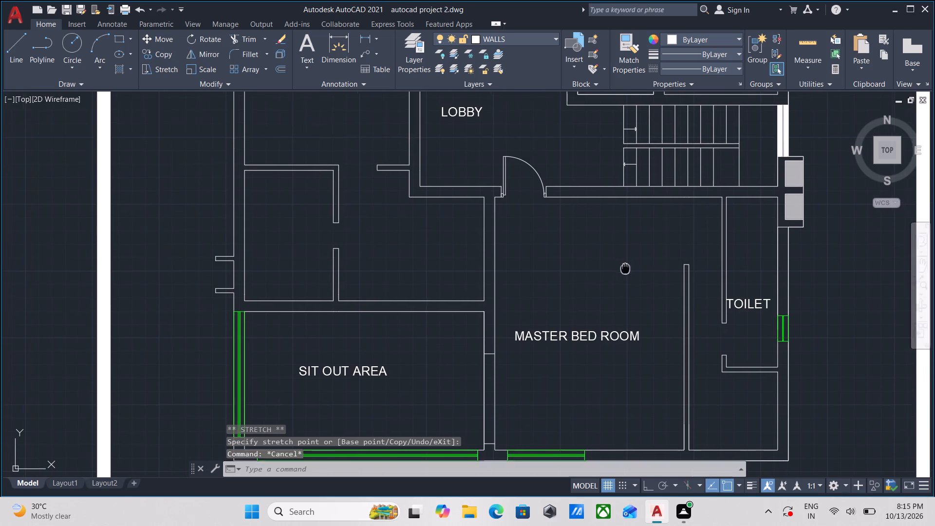
pyautogui.moveTo(626, 269); pyautogui.dragTo(641, 217, button='middle')
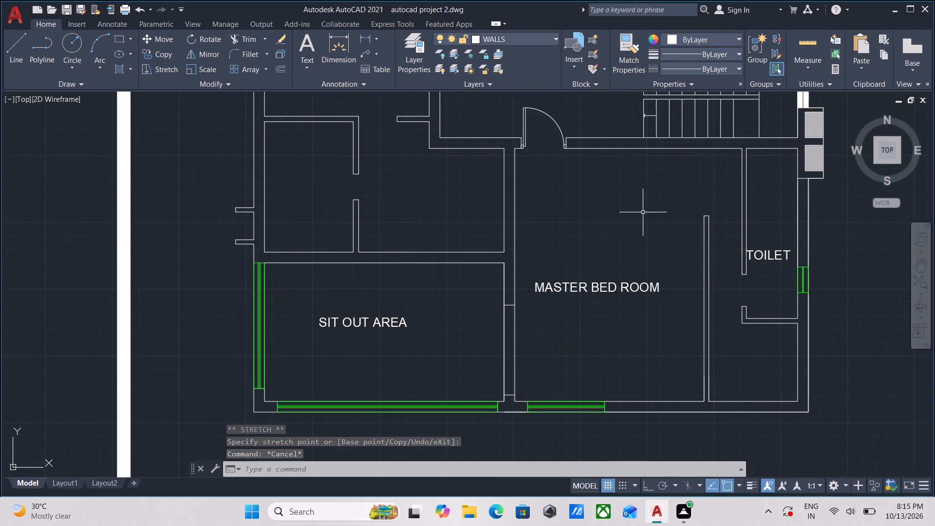
pyautogui.scroll(-3, 643, 212)
pyautogui.moveTo(598, 223); pyautogui.dragTo(623, 252, button='middle')
pyautogui.scroll(-2, 559, 248)
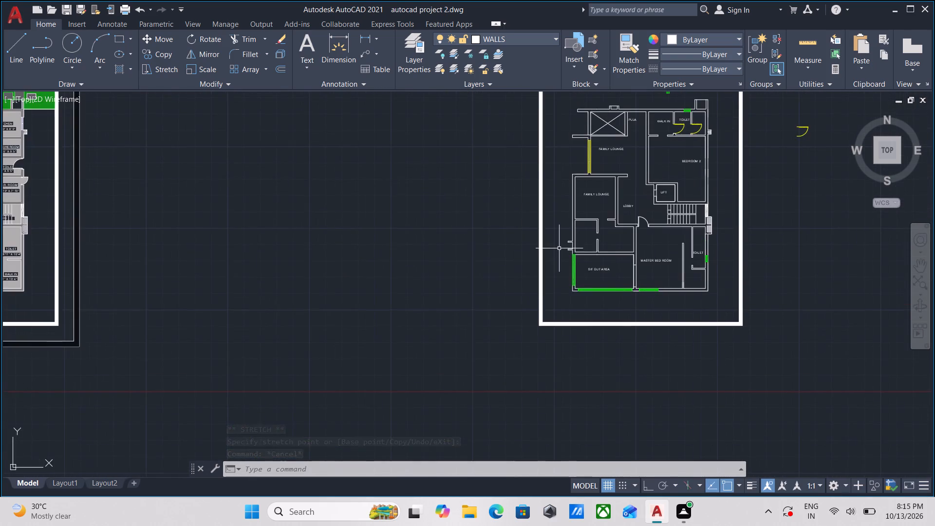
pyautogui.scroll(2, 560, 248)
pyautogui.scroll(3, 620, 290)
pyautogui.moveTo(659, 225); pyautogui.dragTo(642, 229, button='middle')
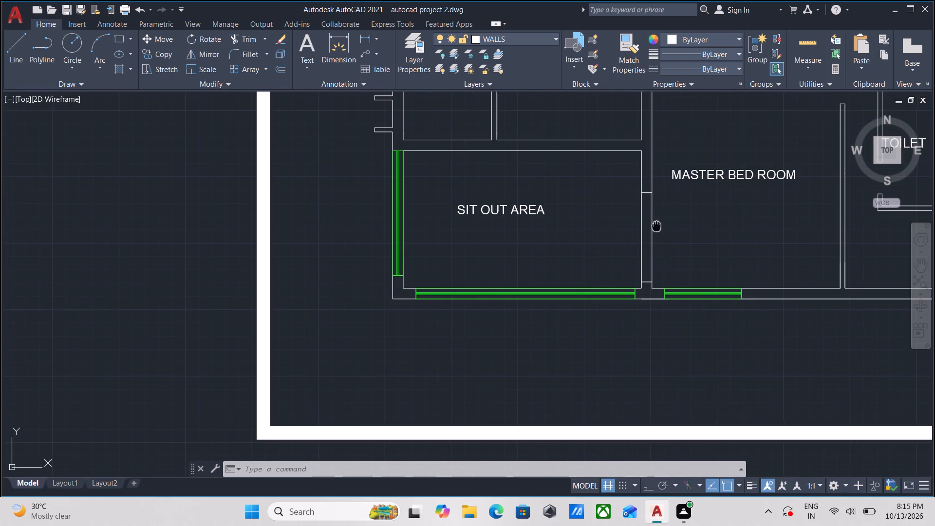
pyautogui.moveTo(642, 229); pyautogui.dragTo(556, 274, button='middle')
pyautogui.scroll(-1, 593, 256)
pyautogui.moveTo(593, 256); pyautogui.dragTo(529, 307, button='middle')
pyautogui.scroll(-1, 564, 236)
pyautogui.moveTo(564, 236); pyautogui.dragTo(545, 272, button='middle')
pyautogui.scroll(3, 545, 272)
pyautogui.moveTo(505, 179); pyautogui.dragTo(485, 287, button='middle')
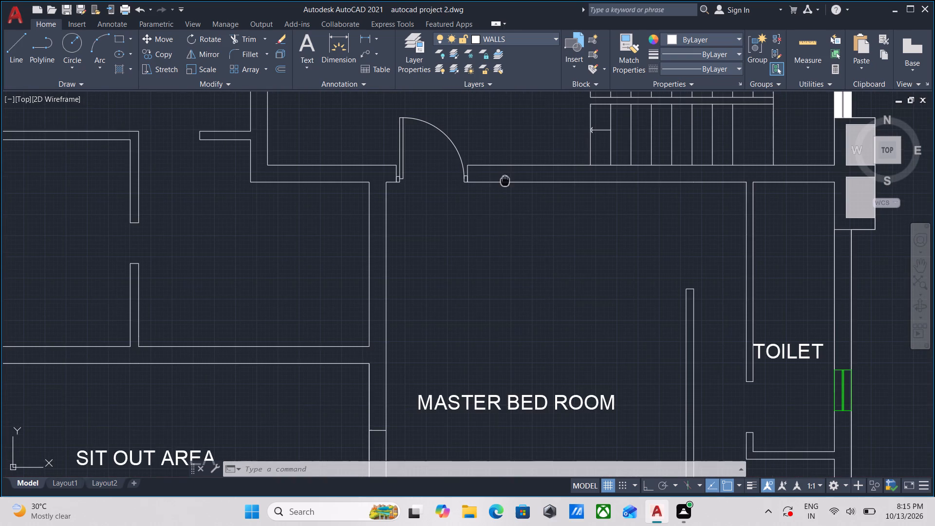
pyautogui.moveTo(485, 287); pyautogui.dragTo(481, 347, button='middle')
pyautogui.scroll(-1, 543, 236)
pyautogui.moveTo(515, 233); pyautogui.dragTo(555, 286, button='middle')
pyautogui.scroll(-1, 542, 262)
pyautogui.moveTo(539, 259); pyautogui.dragTo(532, 308, button='middle')
# Copy the upper FAMILY LOUNGE label into the rectangle with crossed diagonals west of the puja.
pyautogui.moveTo(464, 153); pyautogui.dragTo(479, 201, button='middle')
pyautogui.scroll(1, 479, 201)
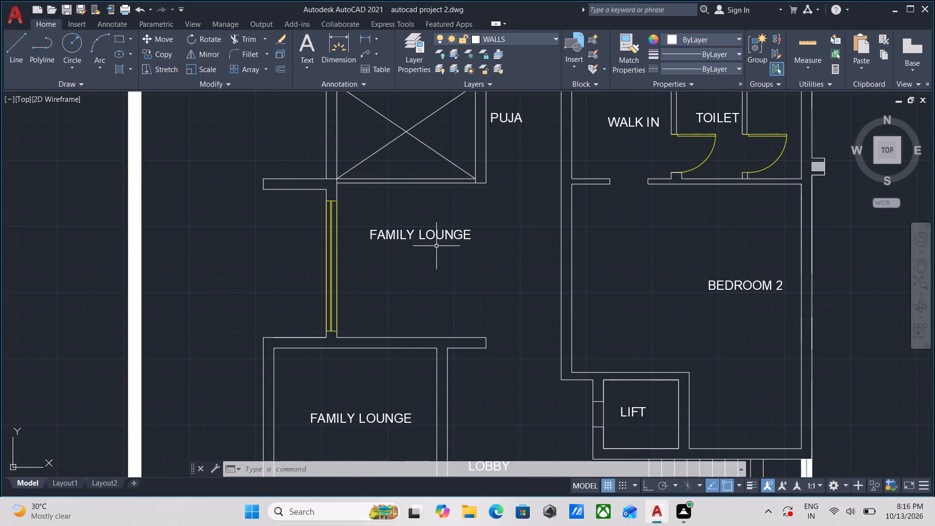
pyautogui.moveTo(436, 247); pyautogui.dragTo(431, 244)
pyautogui.click(396, 222)
pyautogui.write('CO')
pyautogui.press('Return')
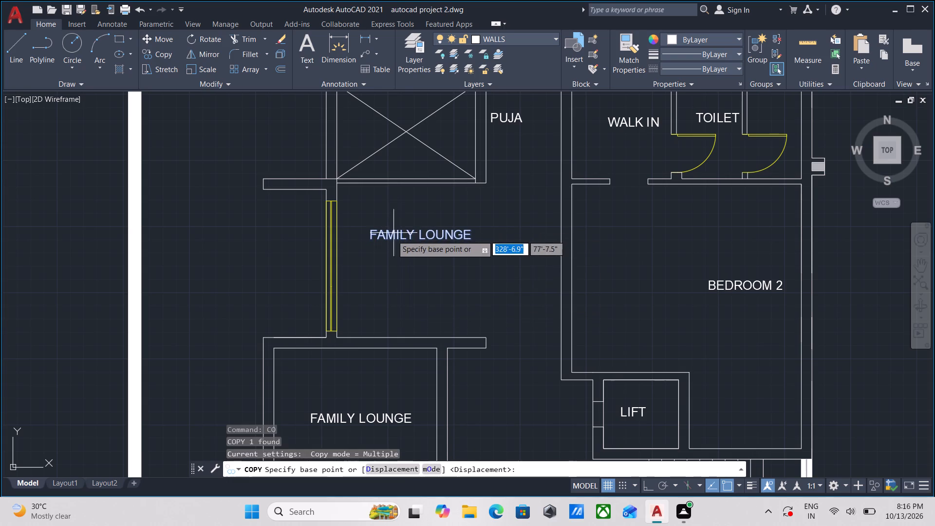
pyautogui.click(390, 240)
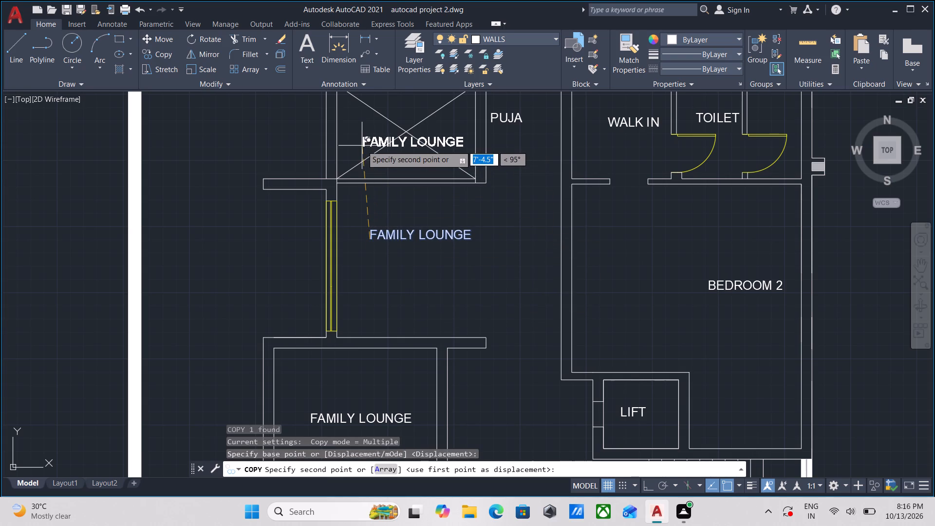
pyautogui.click(353, 136)
pyautogui.press('Escape')
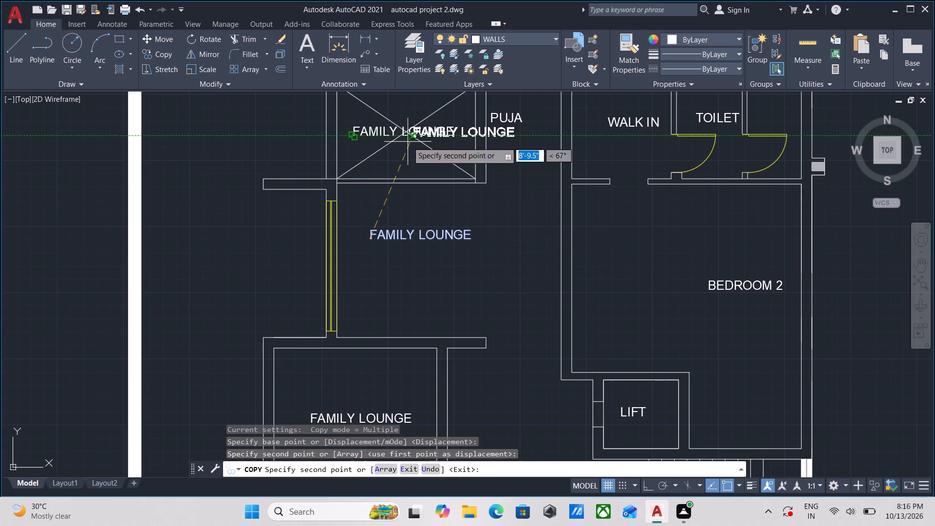
# Change the copied FAMILY LOUNGE label in the crossed rectangle west of the puja to DINING (BELOW).
pyautogui.doubleClick(417, 131)
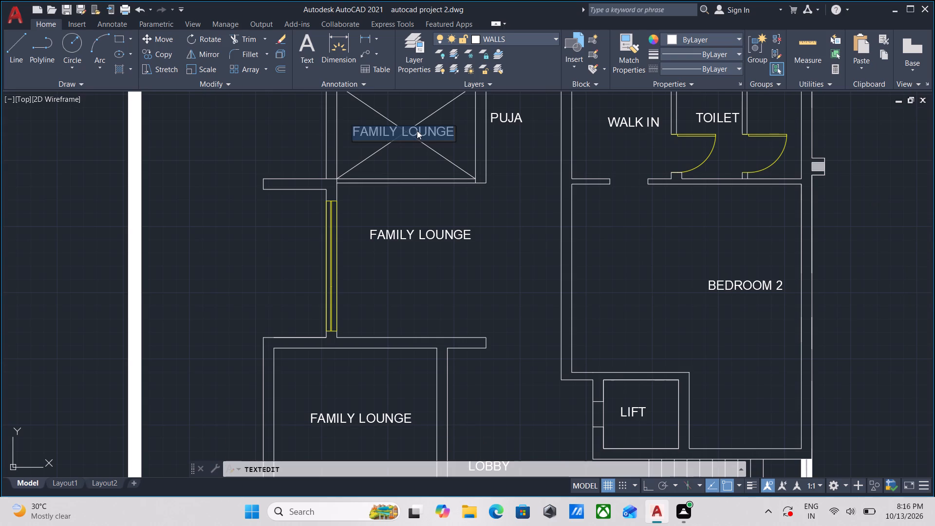
pyautogui.write('DI')
pyautogui.write('NIN')
pyautogui.write('G')
pyautogui.press('space')
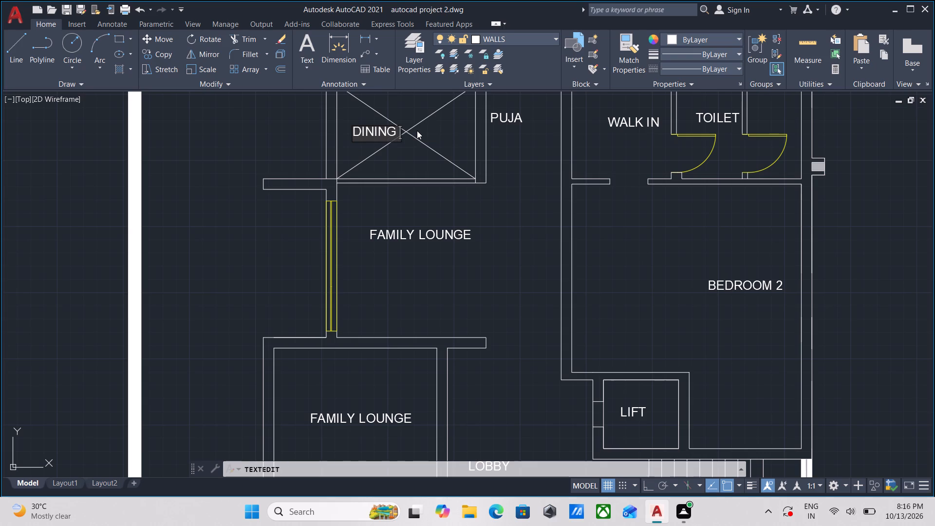
pyautogui.press('b')
pyautogui.write('EL')
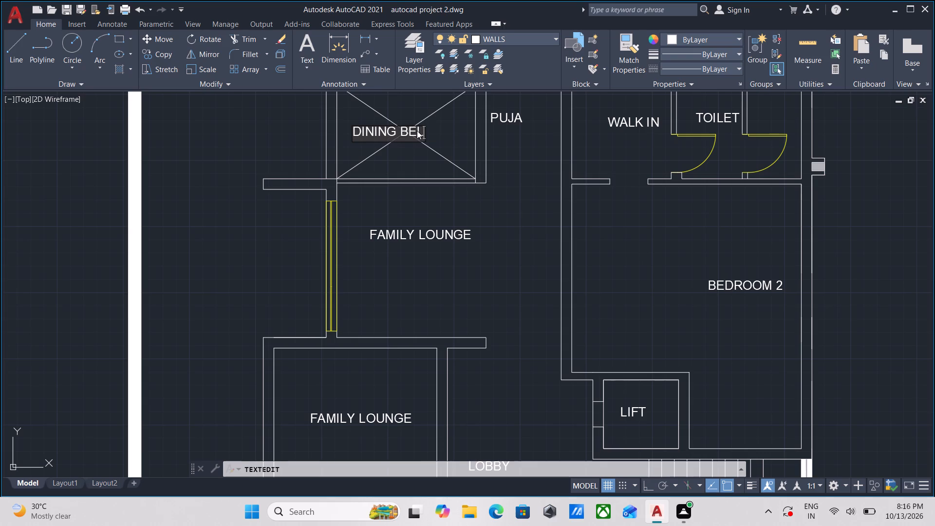
pyautogui.click(417, 131)
pyautogui.write('OW')
pyautogui.press('BackSpace')
pyautogui.hotkey('shift', ')')
pyautogui.press('BackSpace')
pyautogui.press('BackSpace')
pyautogui.click(421, 131)
pyautogui.press('0')
pyautogui.press('BackSpace')
pyautogui.write('OW')
pyautogui.press('0')
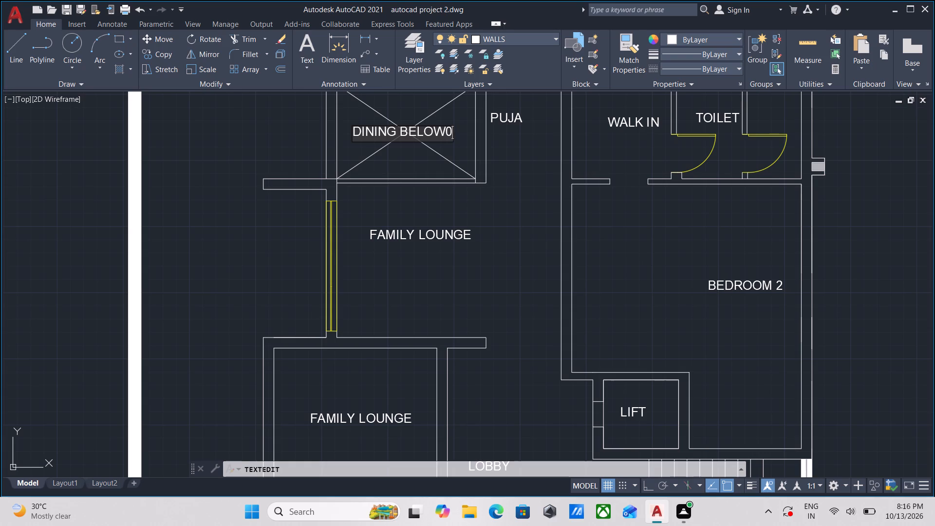
pyautogui.press('BackSpace')
pyautogui.hotkey('shift', ')')
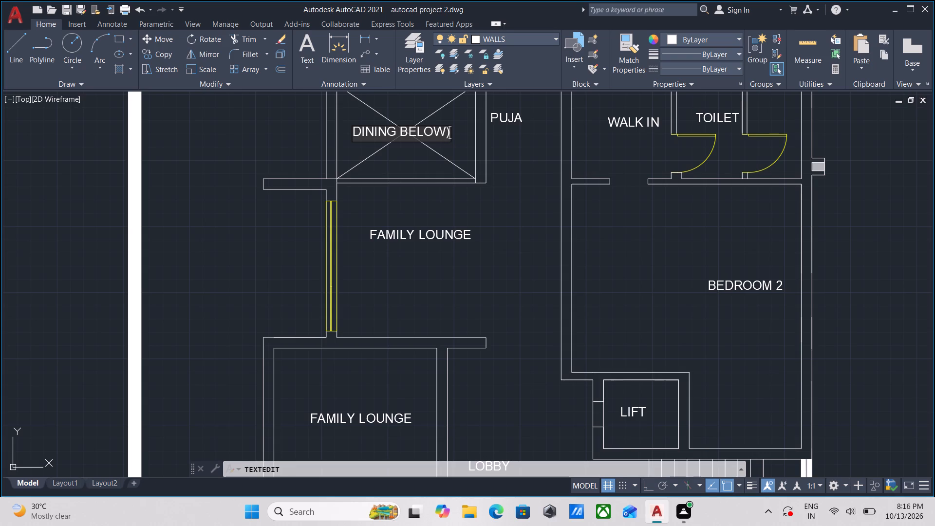
pyautogui.click(401, 129)
pyautogui.hotkey('shift', '(')
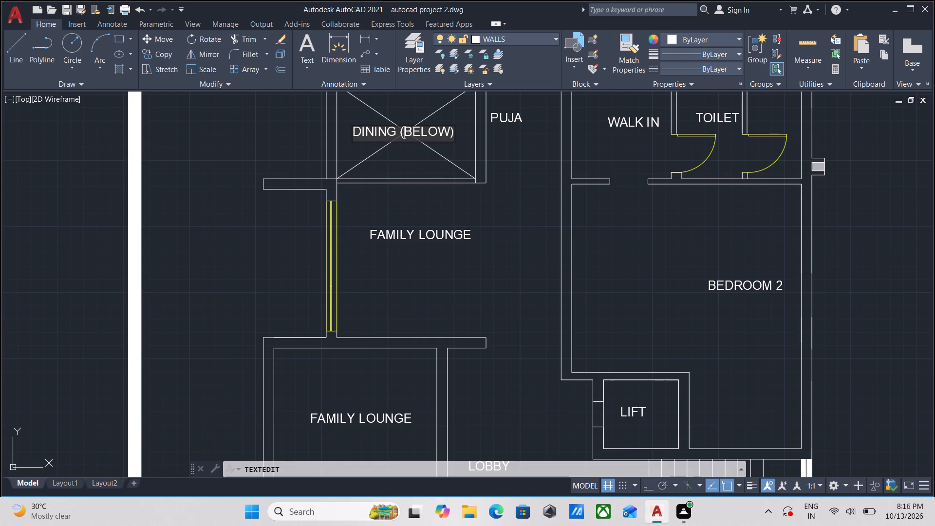
pyautogui.press('Return')
pyautogui.press('Return')
pyautogui.scroll(-1, 428, 170)
pyautogui.press('Return')
# Put the door between the lobby and the master bedroom on the DOORS layer.
pyautogui.scroll(-1, 456, 302)
pyautogui.moveTo(454, 298); pyautogui.dragTo(469, 266, button='middle')
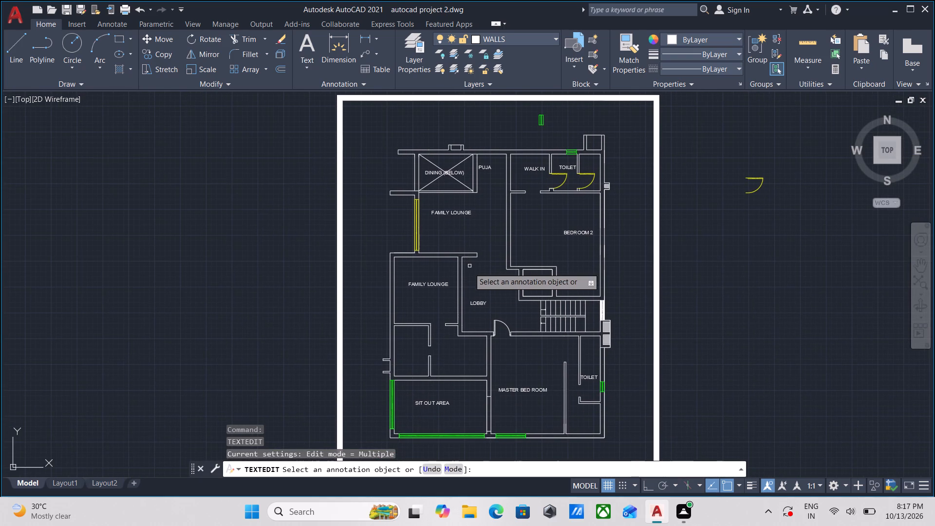
pyautogui.scroll(2, 436, 366)
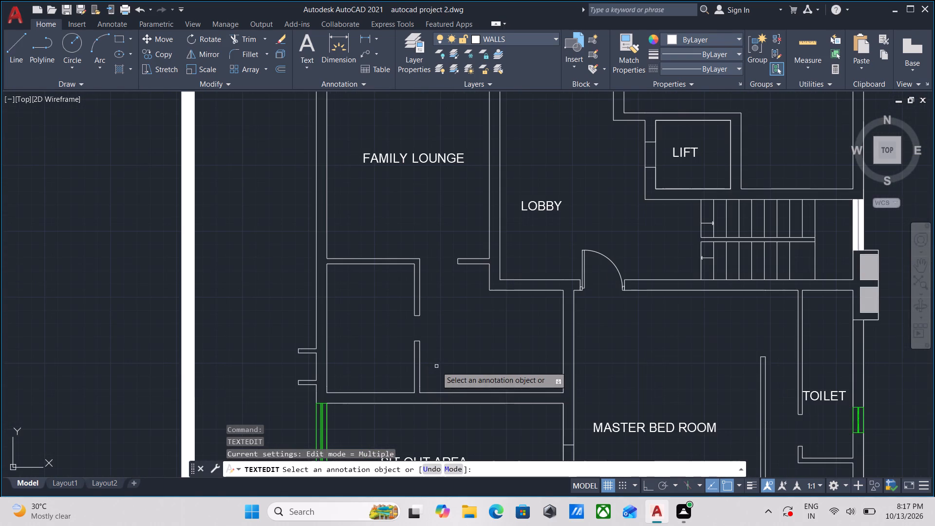
pyautogui.scroll(-1, 527, 345)
pyautogui.moveTo(527, 345); pyautogui.dragTo(516, 405, button='middle')
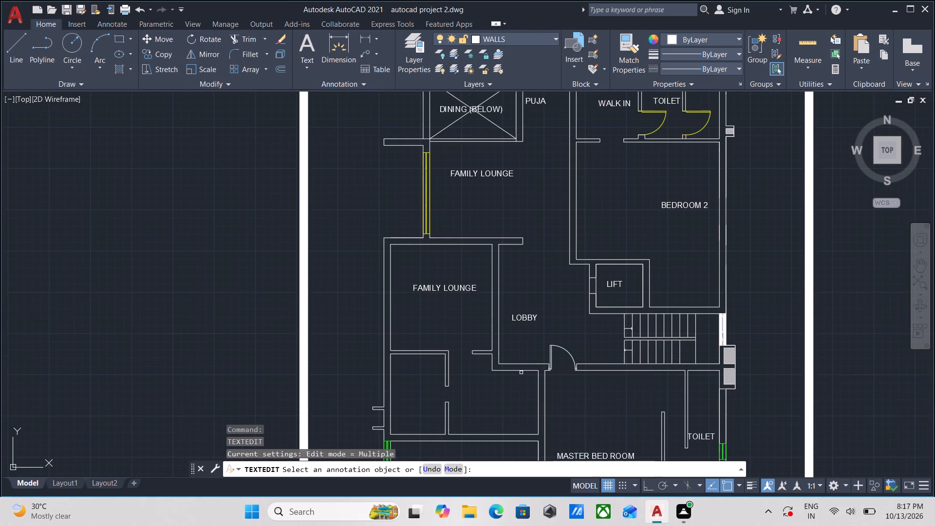
pyautogui.scroll(1, 525, 362)
pyautogui.press('Escape')
pyautogui.click(604, 320)
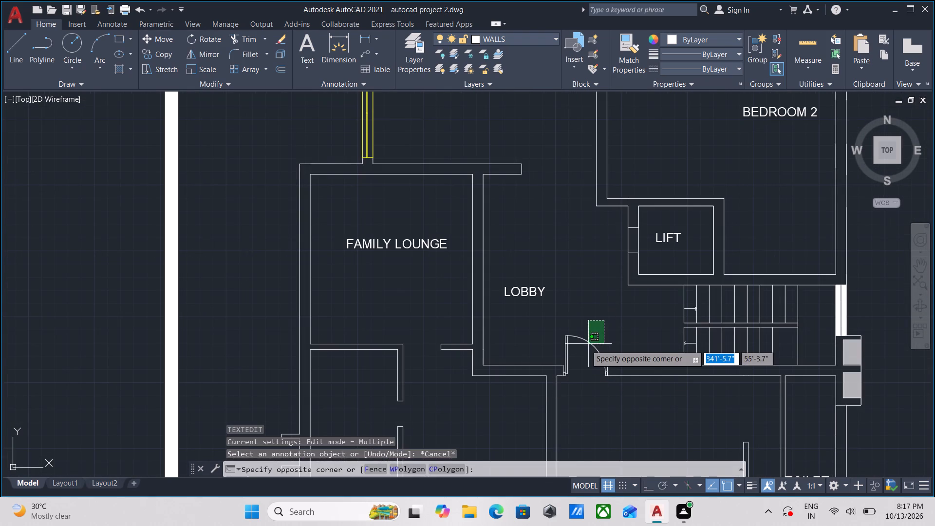
pyautogui.click(582, 349)
pyautogui.click(514, 39)
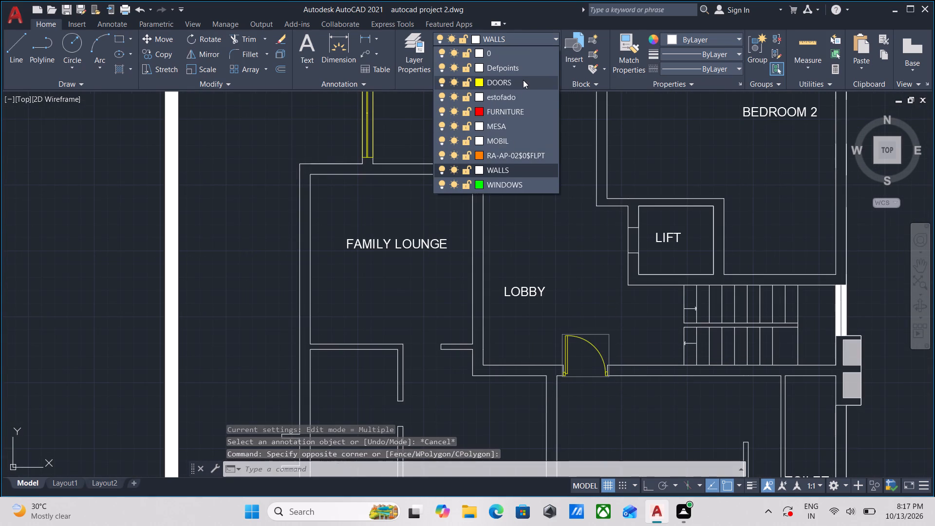
pyautogui.click(523, 80)
pyautogui.scroll(-1, 583, 255)
pyautogui.moveTo(585, 257); pyautogui.dragTo(587, 212, button='middle')
pyautogui.press('`')
pyautogui.scroll(2, 594, 266)
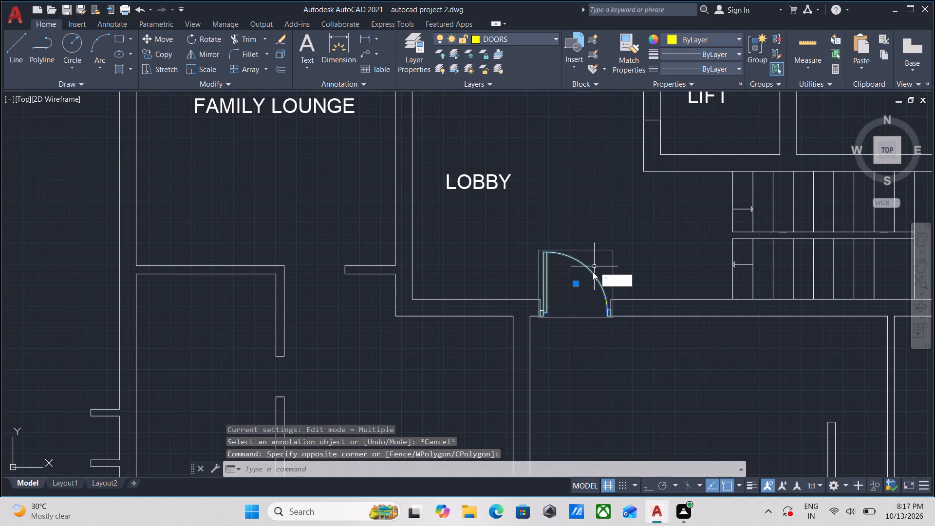
pyautogui.press('Escape')
# Copy the door between the walk-in and the toilet to the north jamb of the small room's east opening, north of the sit out area.
pyautogui.click(611, 255)
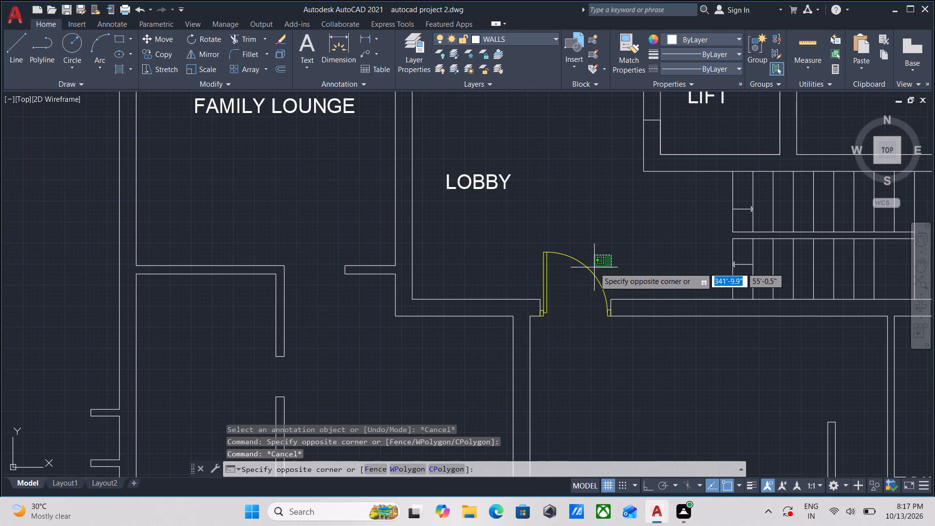
pyautogui.moveTo(596, 262); pyautogui.dragTo(571, 414, button='middle')
pyautogui.scroll(-1, 596, 262)
pyautogui.moveTo(564, 288); pyautogui.dragTo(560, 411, button='middle')
pyautogui.press('Escape')
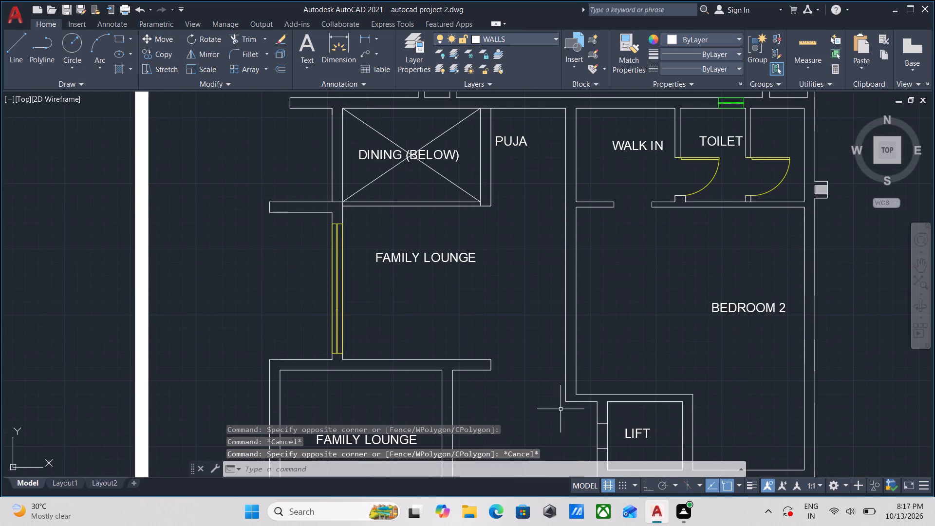
pyautogui.click(717, 190)
pyautogui.click(700, 170)
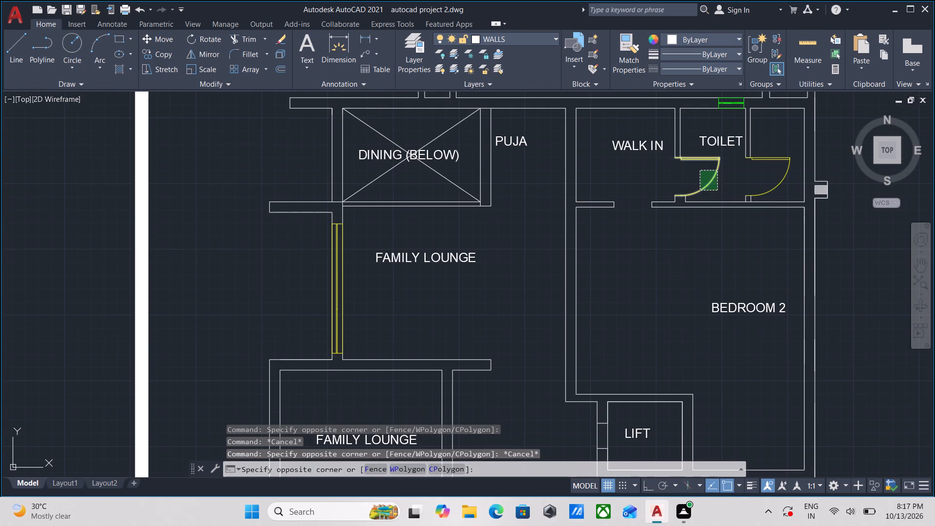
pyautogui.press('c')
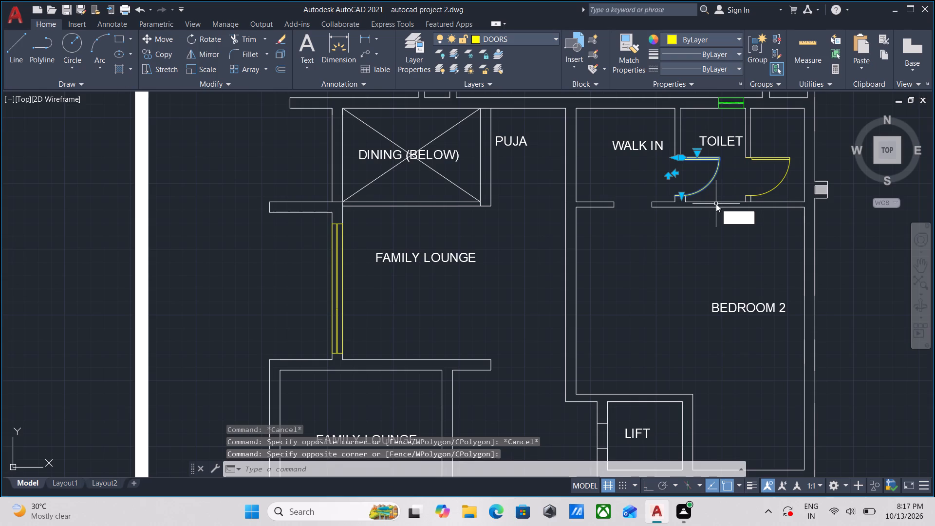
pyautogui.press('o')
pyautogui.press('Return')
pyautogui.click(673, 159)
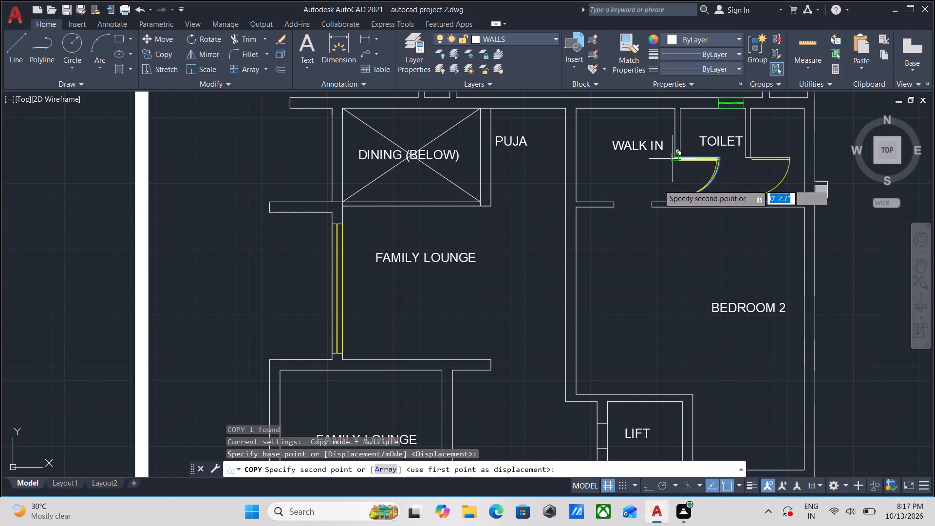
pyautogui.scroll(-1, 566, 250)
pyautogui.moveTo(573, 244); pyautogui.dragTo(696, 116, button='middle')
pyautogui.scroll(2, 635, 331)
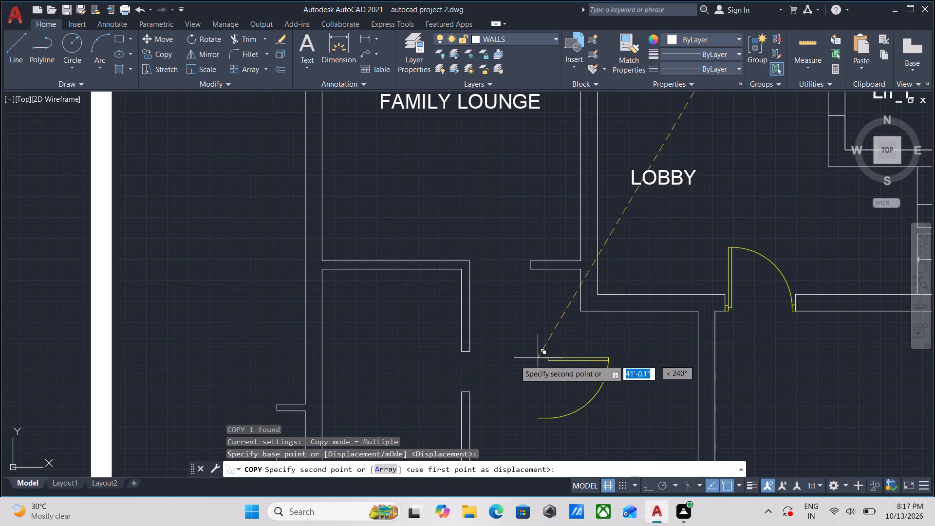
pyautogui.scroll(1, 483, 363)
pyautogui.moveTo(463, 362); pyautogui.dragTo(558, 301, button='middle')
pyautogui.click(541, 286)
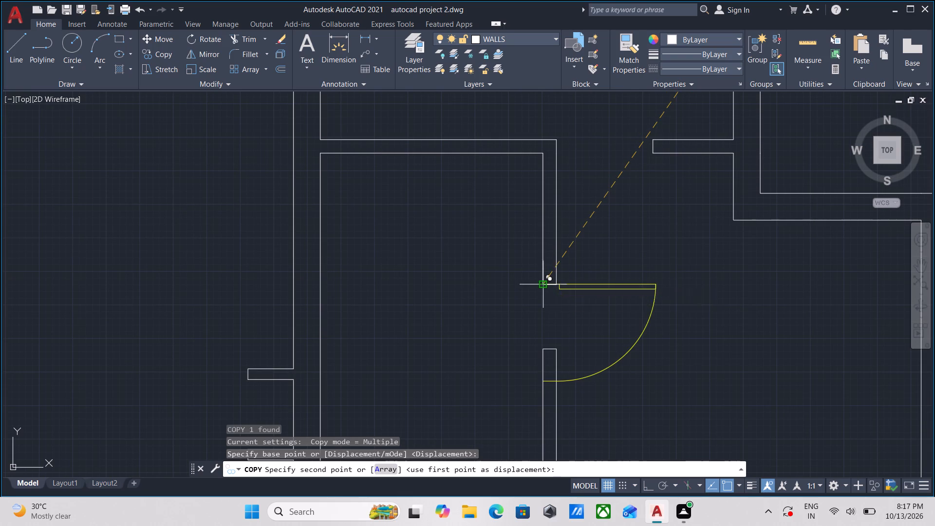
pyautogui.click(648, 344)
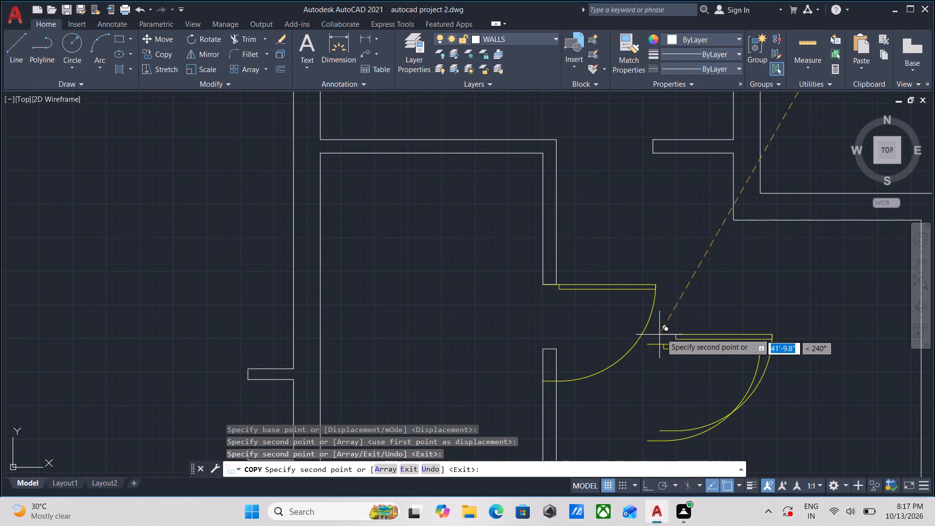
pyautogui.press('Escape')
# Shrink the copied door to fit its opening, bringing its free end up to the south jamb.
pyautogui.click(660, 314)
pyautogui.click(627, 287)
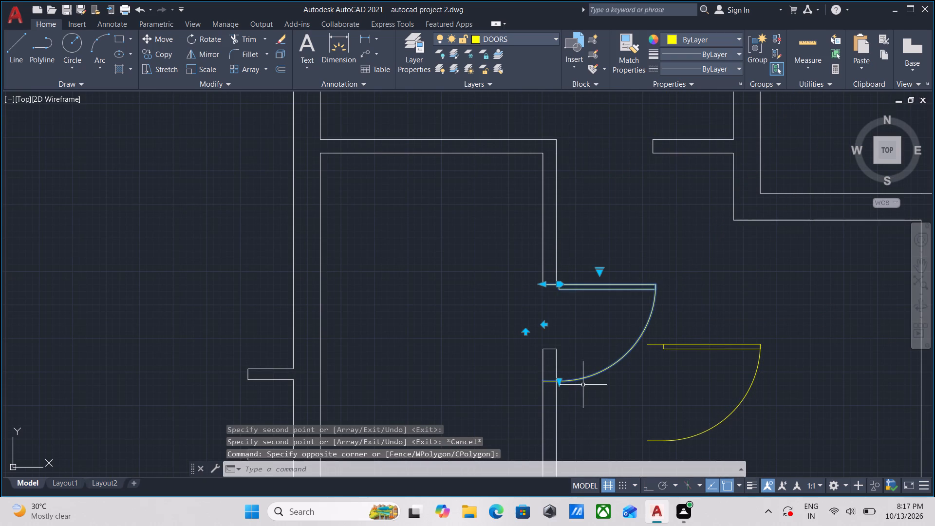
pyautogui.click(557, 382)
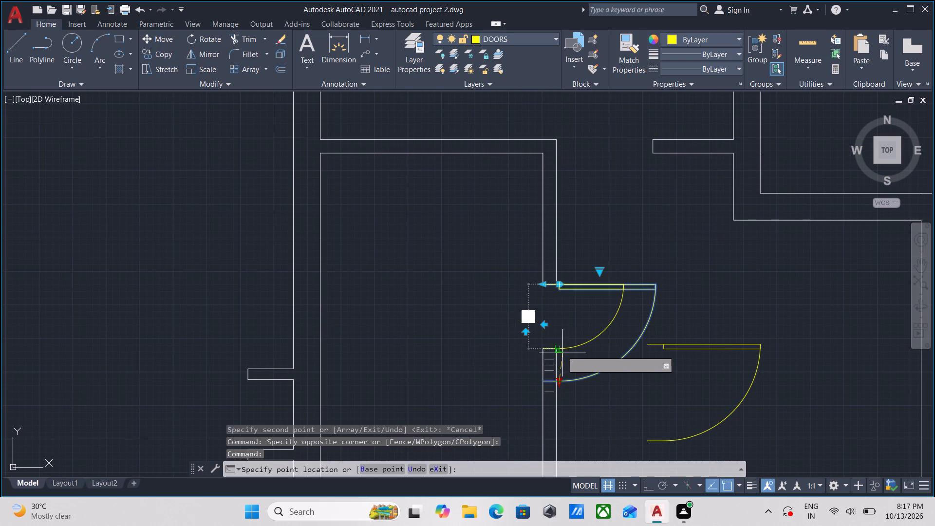
pyautogui.click(561, 350)
pyautogui.press('Escape')
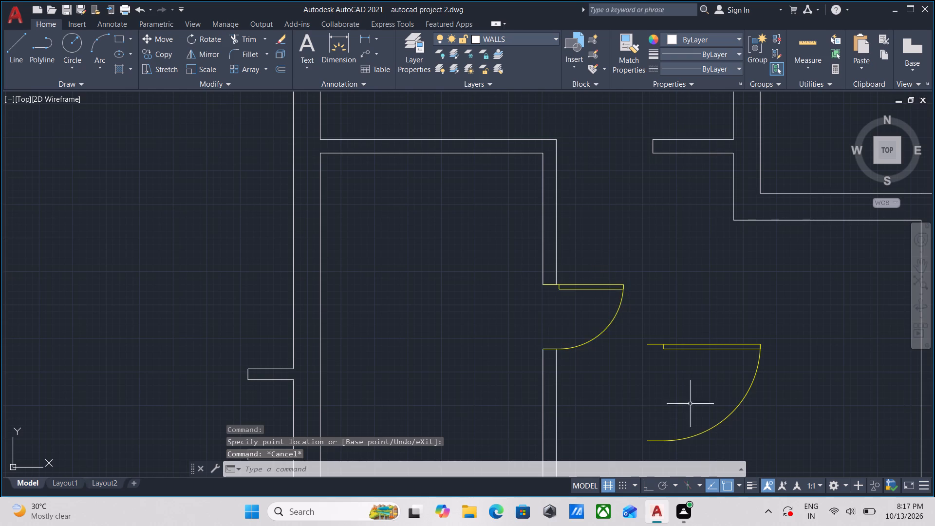
# Erase the stray extra door copy southeast of the fitted door.
pyautogui.click(754, 425)
pyautogui.click(697, 340)
pyautogui.rightClick(697, 340)
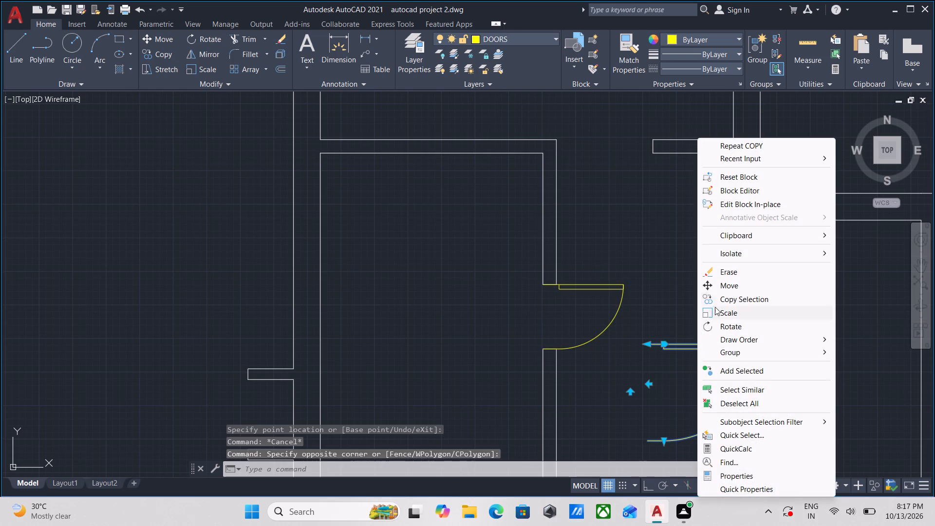
pyautogui.click(739, 277)
pyautogui.scroll(-2, 739, 277)
pyautogui.moveTo(739, 277); pyautogui.dragTo(475, 255, button='middle')
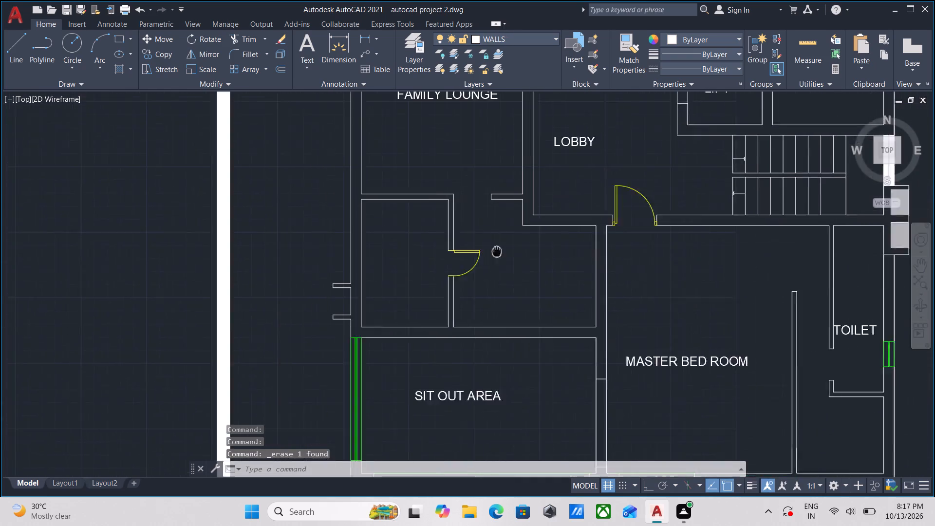
# Copy the fitted door from the small room north of the sit out area to the north jamb of the master bedroom toilet's west opening.
pyautogui.scroll(-1, 701, 352)
pyautogui.moveTo(695, 350); pyautogui.dragTo(653, 324, button='middle')
pyautogui.scroll(2, 643, 352)
pyautogui.moveTo(541, 309); pyautogui.dragTo(681, 445, button='middle')
pyautogui.click(380, 318)
pyautogui.click(367, 303)
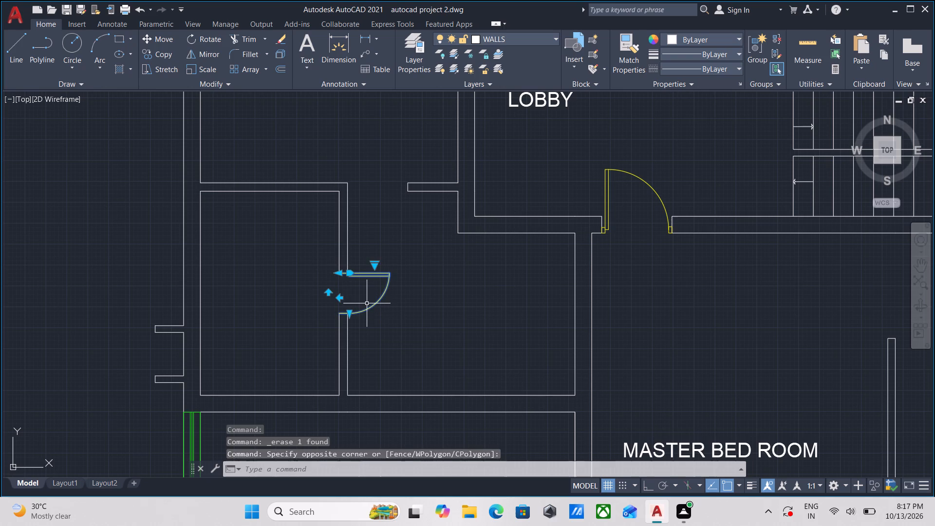
pyautogui.write('CO')
pyautogui.press('Return')
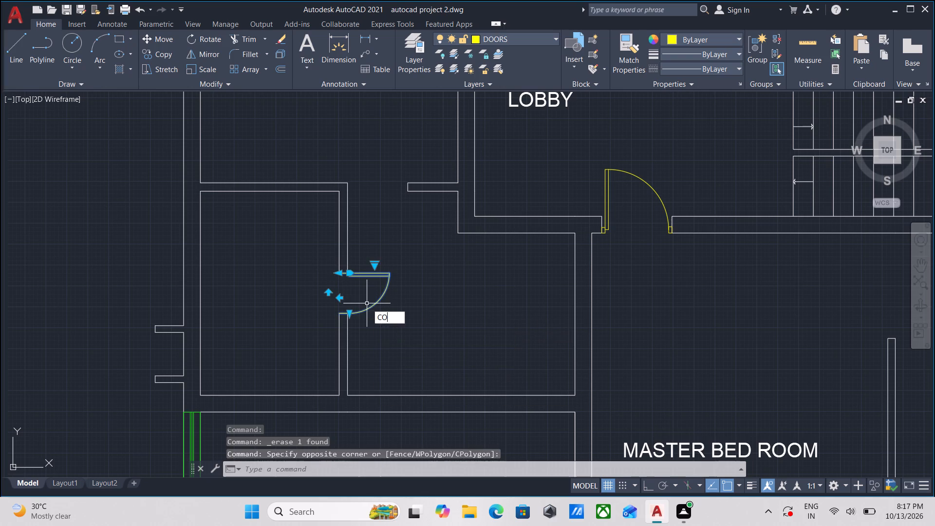
pyautogui.click(336, 275)
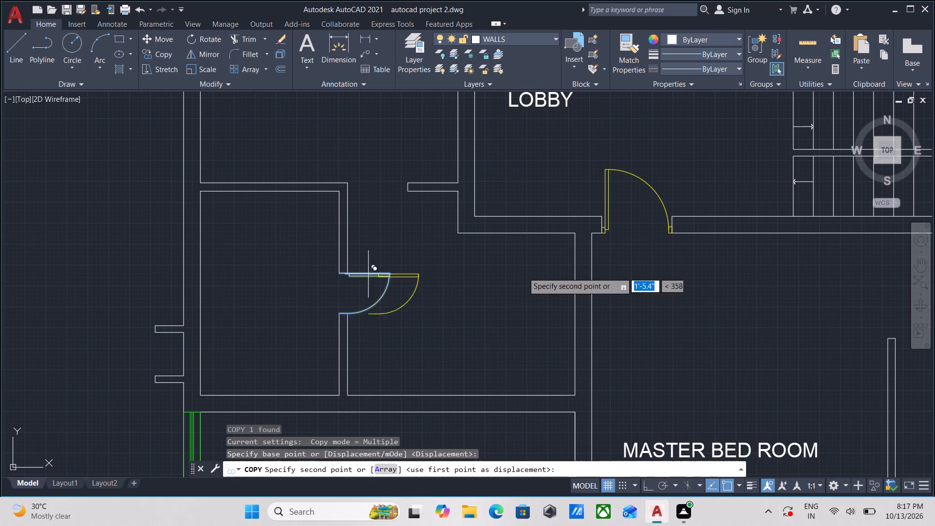
pyautogui.moveTo(544, 272); pyautogui.dragTo(298, 270, button='middle')
pyautogui.scroll(-1, 481, 270)
pyautogui.moveTo(551, 340); pyautogui.dragTo(504, 313, button='middle')
pyautogui.scroll(2, 561, 366)
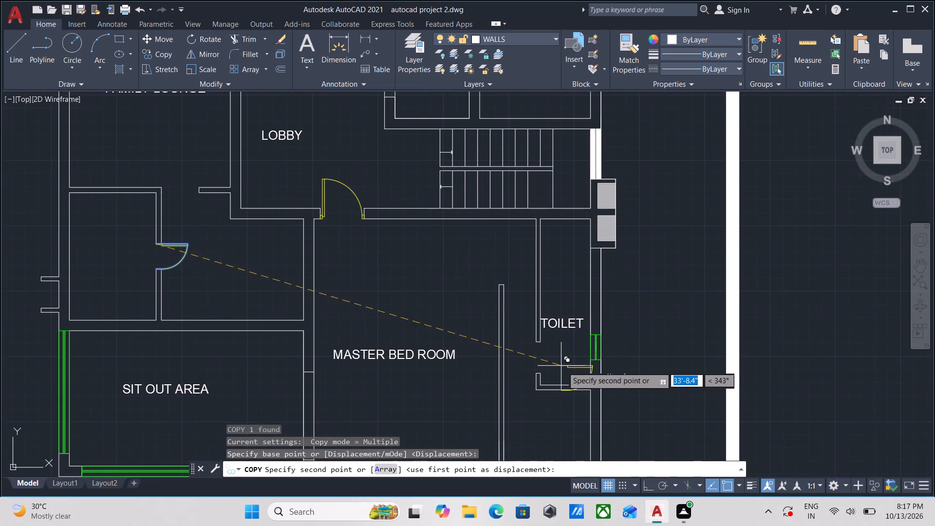
pyautogui.click(500, 306)
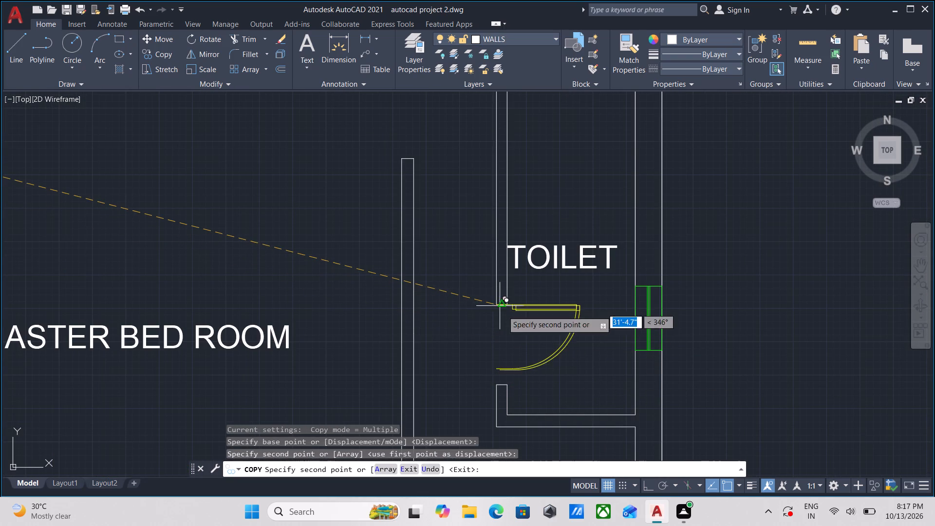
pyautogui.press('Escape')
# Enlarge the copied toilet door to fit its opening, bringing its free end down to the south jamb.
pyautogui.moveTo(541, 379); pyautogui.dragTo(537, 369)
pyautogui.click(526, 344)
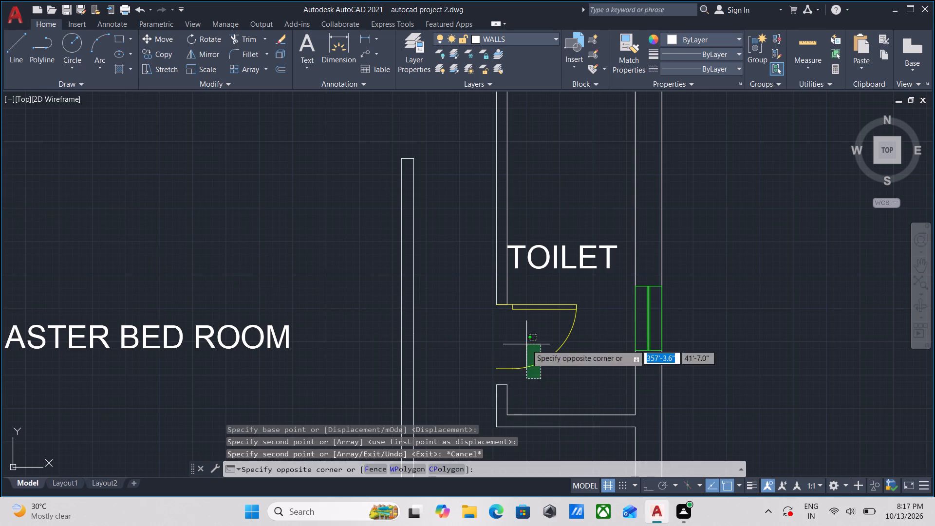
pyautogui.click(512, 369)
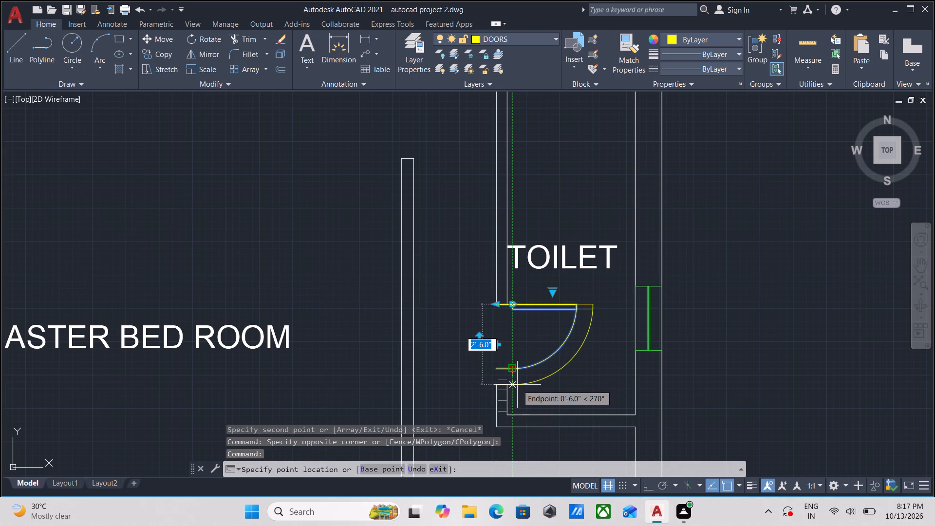
pyautogui.click(517, 385)
pyautogui.press('Escape')
# Erase the stray door symbol lying outside the plan's border, to its east.
pyautogui.scroll(-2, 570, 372)
pyautogui.moveTo(570, 372); pyautogui.dragTo(608, 431, button='middle')
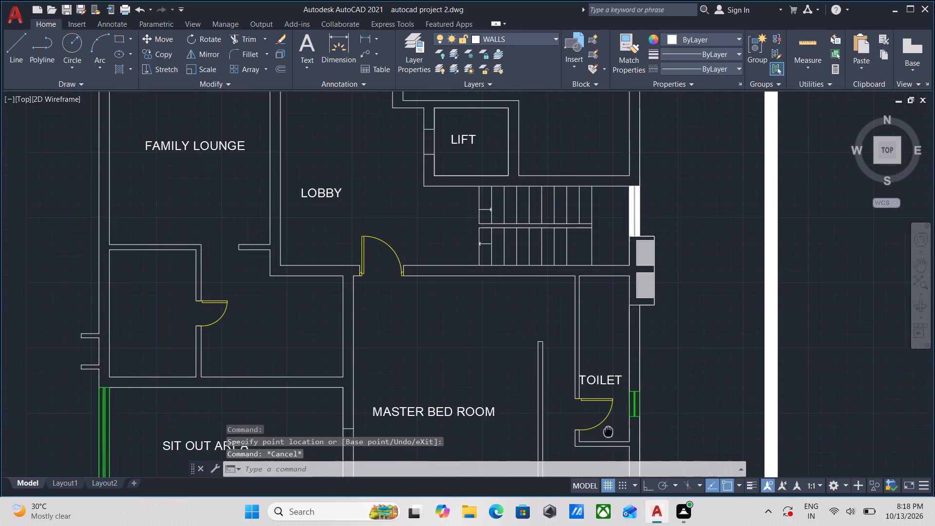
pyautogui.moveTo(548, 371); pyautogui.dragTo(569, 309, button='middle')
pyautogui.scroll(-2, 569, 312)
pyautogui.moveTo(569, 313); pyautogui.dragTo(618, 339, button='middle')
pyautogui.scroll(-2, 618, 339)
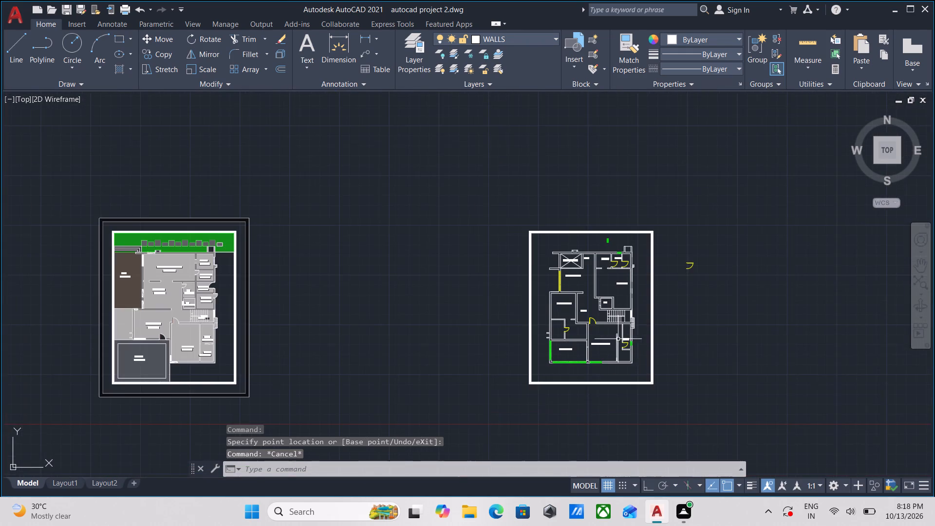
pyautogui.moveTo(618, 339); pyautogui.dragTo(647, 327, button='middle')
pyautogui.scroll(2, 722, 292)
pyautogui.moveTo(722, 292); pyautogui.dragTo(721, 262)
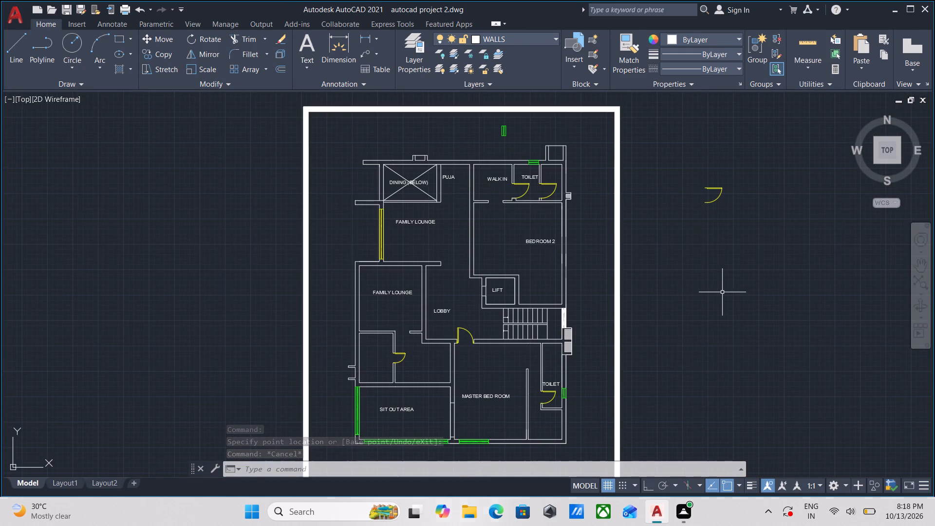
pyautogui.click(691, 160)
pyautogui.rightClick(733, 240)
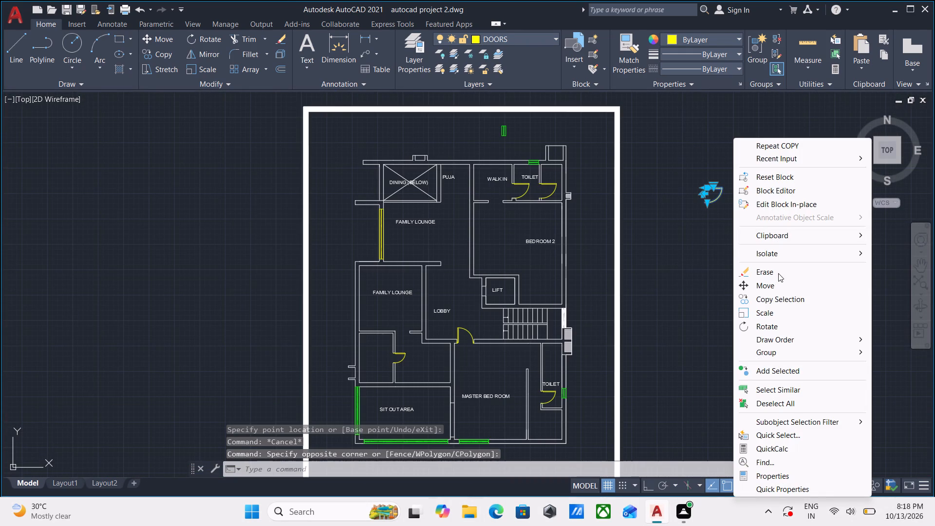
pyautogui.click(777, 277)
# Move the whole floor plan with its border west, setting it just east of the shaded reference plan's outer frame.
pyautogui.scroll(-3, 762, 253)
pyautogui.moveTo(762, 253); pyautogui.dragTo(750, 288, button='middle')
pyautogui.scroll(3, 477, 256)
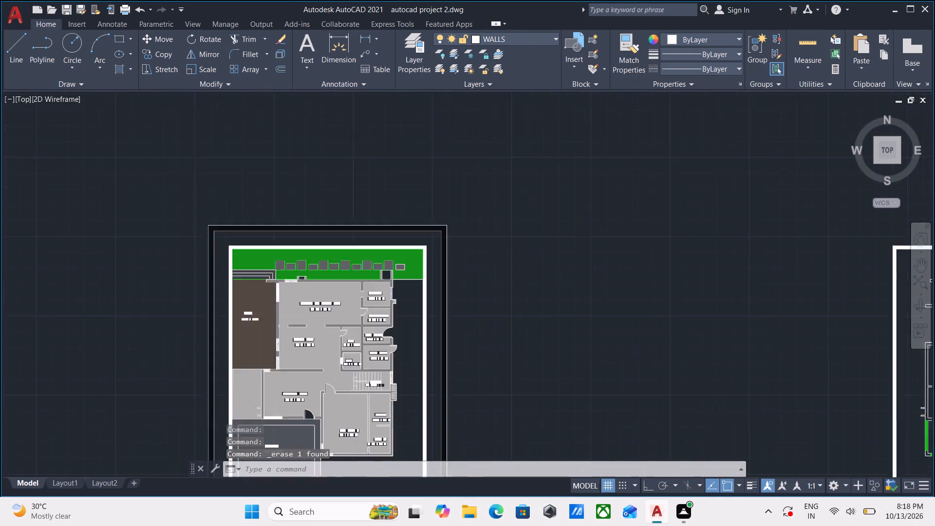
pyautogui.moveTo(472, 272); pyautogui.dragTo(604, 217, button='middle')
pyautogui.scroll(-2, 738, 376)
pyautogui.moveTo(731, 358); pyautogui.dragTo(656, 244, button='middle')
pyautogui.scroll(-1, 690, 276)
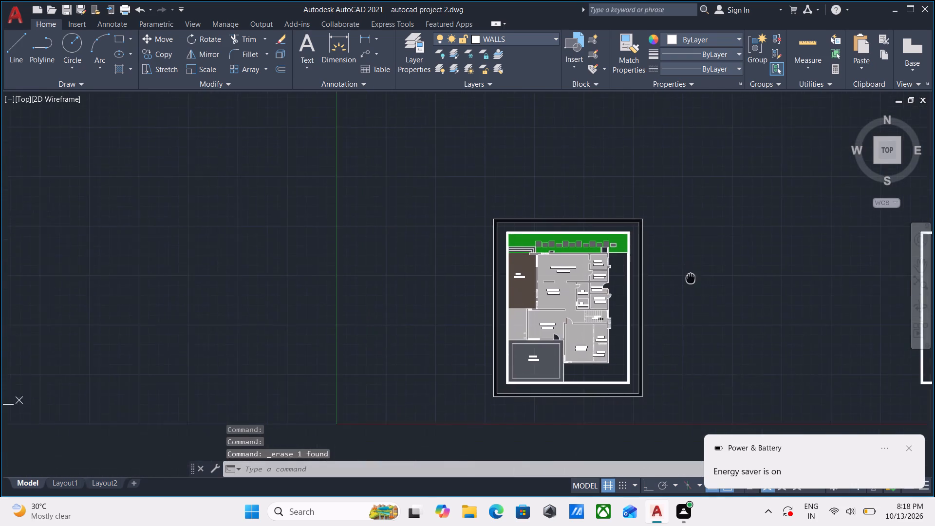
pyautogui.scroll(2, 859, 310)
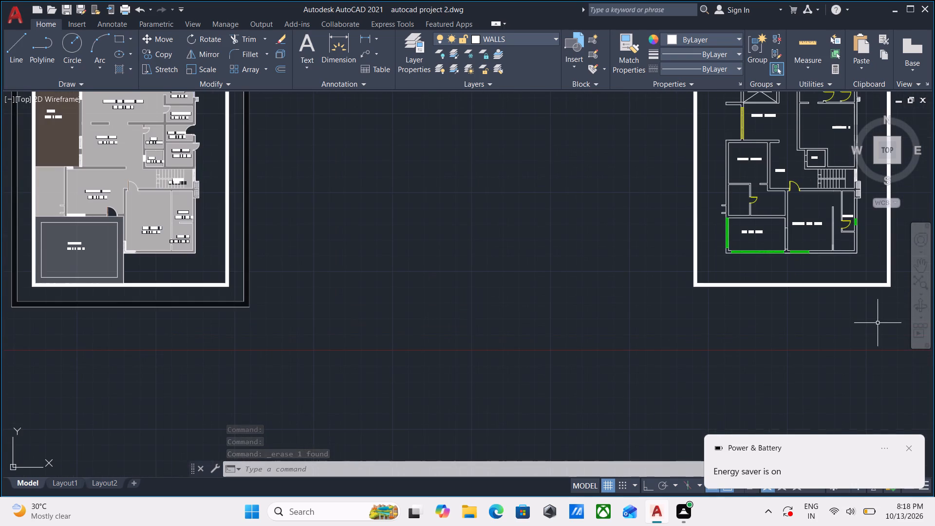
pyautogui.moveTo(839, 296); pyautogui.dragTo(778, 300, button='middle')
pyautogui.moveTo(860, 338); pyautogui.dragTo(854, 335)
pyautogui.moveTo(602, 236); pyautogui.dragTo(567, 371, button='middle')
pyautogui.click(524, 150)
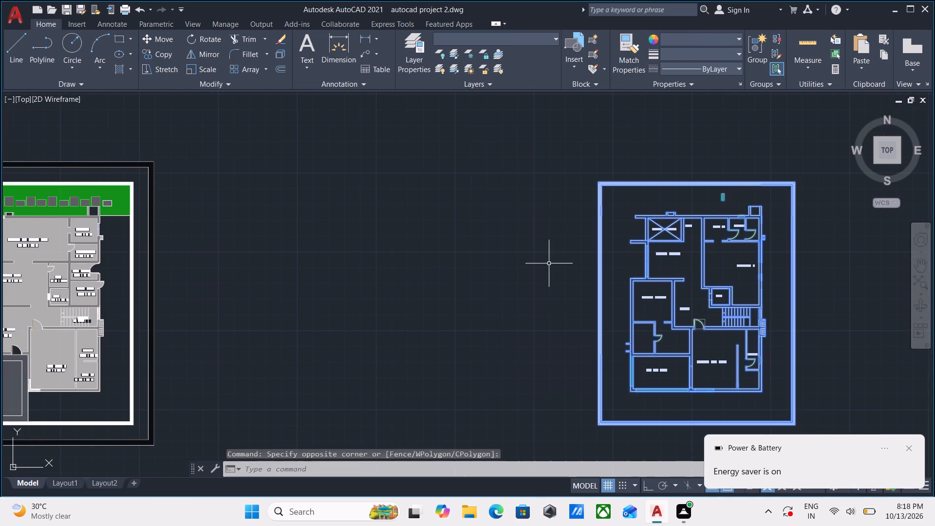
pyautogui.moveTo(550, 259); pyautogui.dragTo(545, 214, button='middle')
pyautogui.press('m')
pyautogui.press('Return')
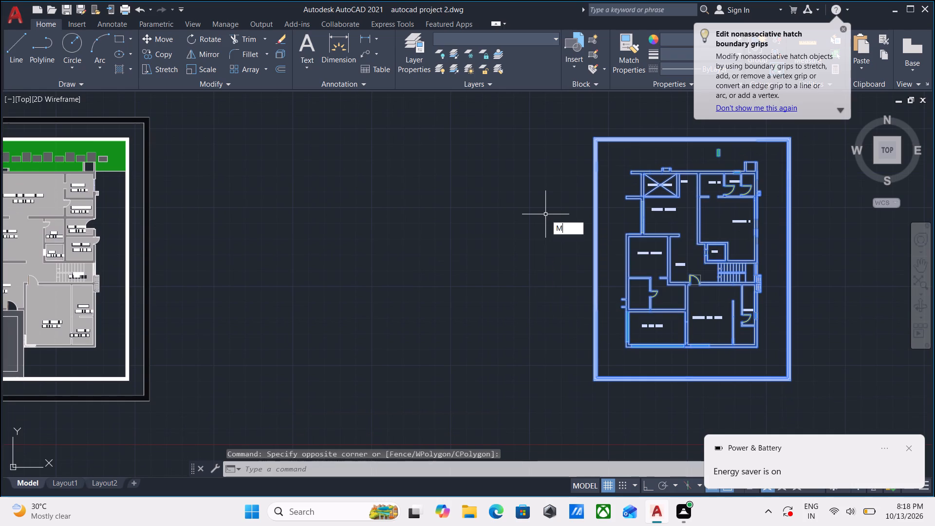
pyautogui.click(592, 377)
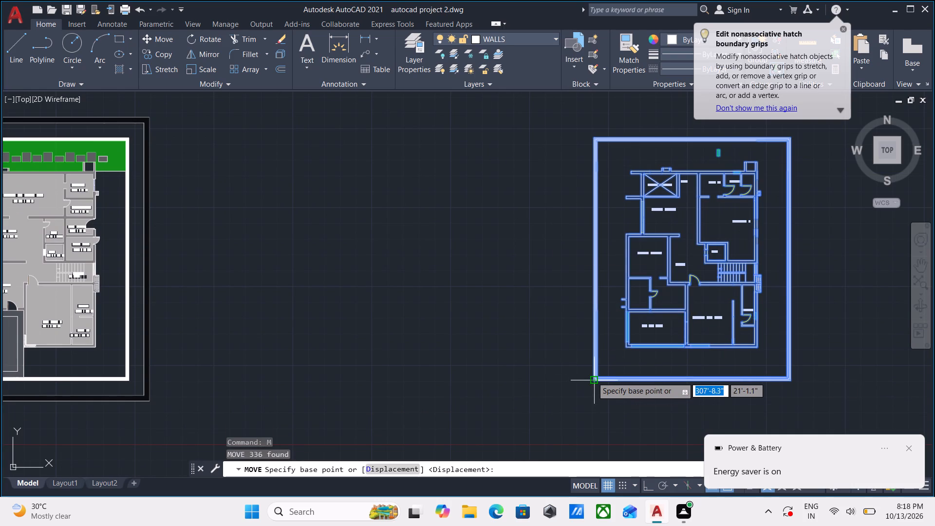
pyautogui.click(166, 387)
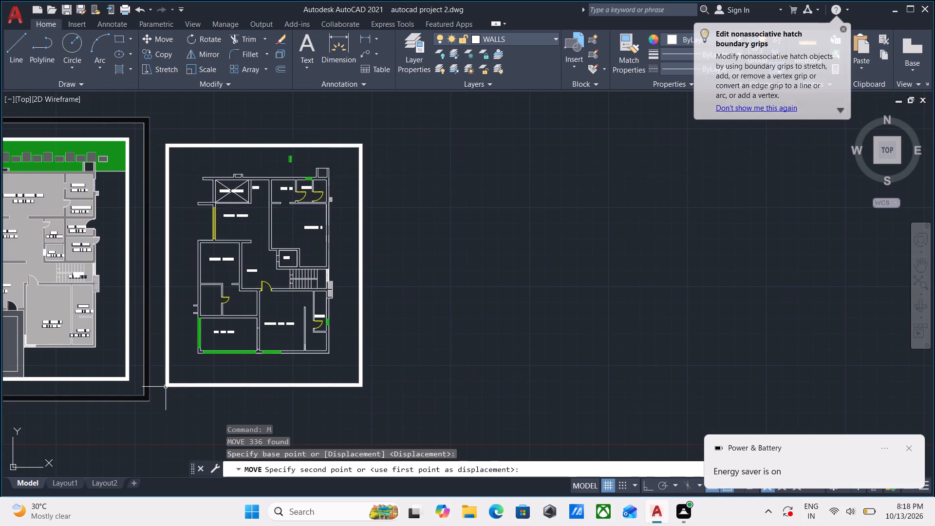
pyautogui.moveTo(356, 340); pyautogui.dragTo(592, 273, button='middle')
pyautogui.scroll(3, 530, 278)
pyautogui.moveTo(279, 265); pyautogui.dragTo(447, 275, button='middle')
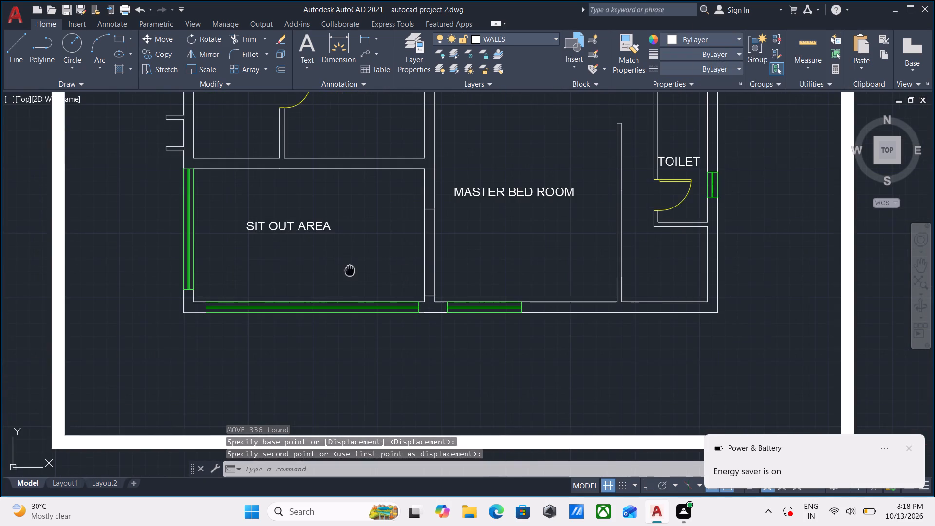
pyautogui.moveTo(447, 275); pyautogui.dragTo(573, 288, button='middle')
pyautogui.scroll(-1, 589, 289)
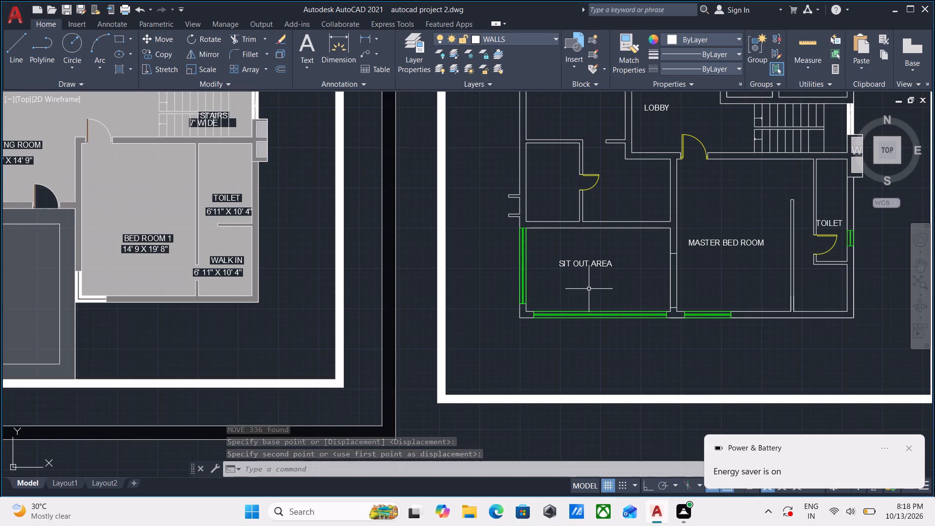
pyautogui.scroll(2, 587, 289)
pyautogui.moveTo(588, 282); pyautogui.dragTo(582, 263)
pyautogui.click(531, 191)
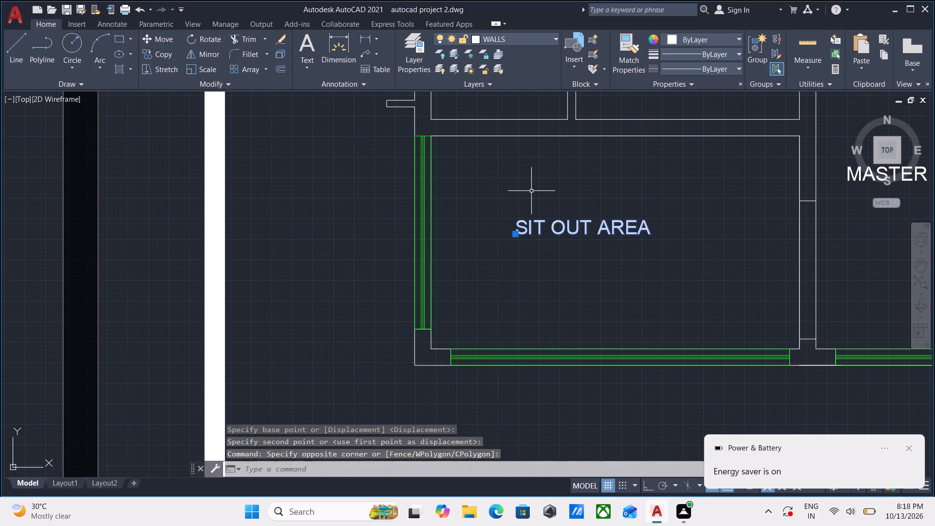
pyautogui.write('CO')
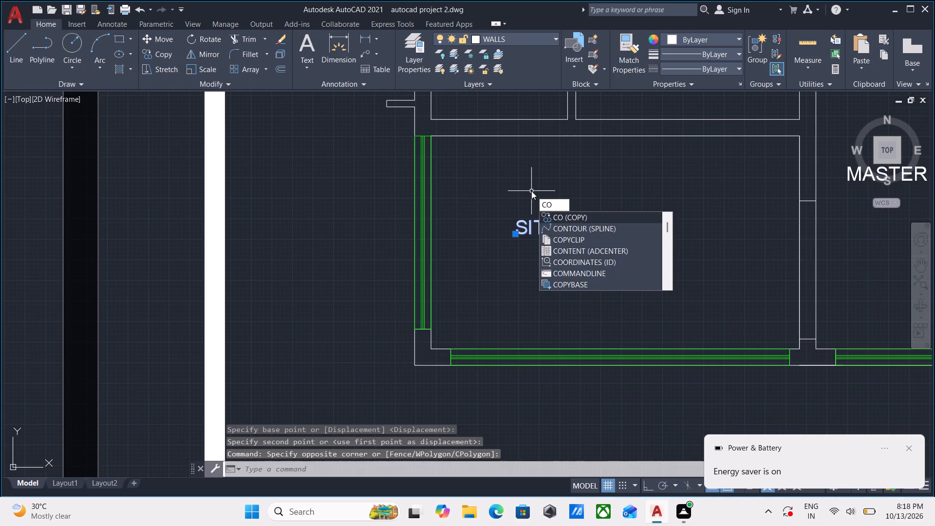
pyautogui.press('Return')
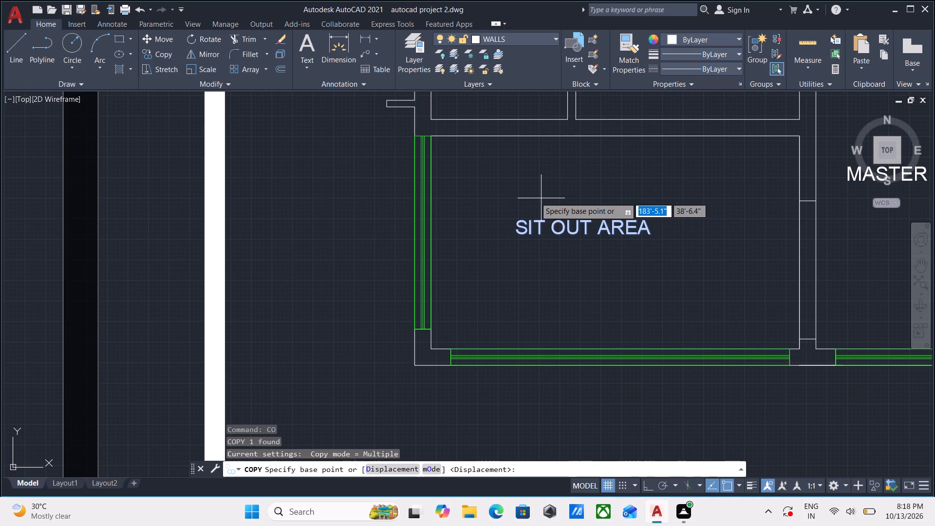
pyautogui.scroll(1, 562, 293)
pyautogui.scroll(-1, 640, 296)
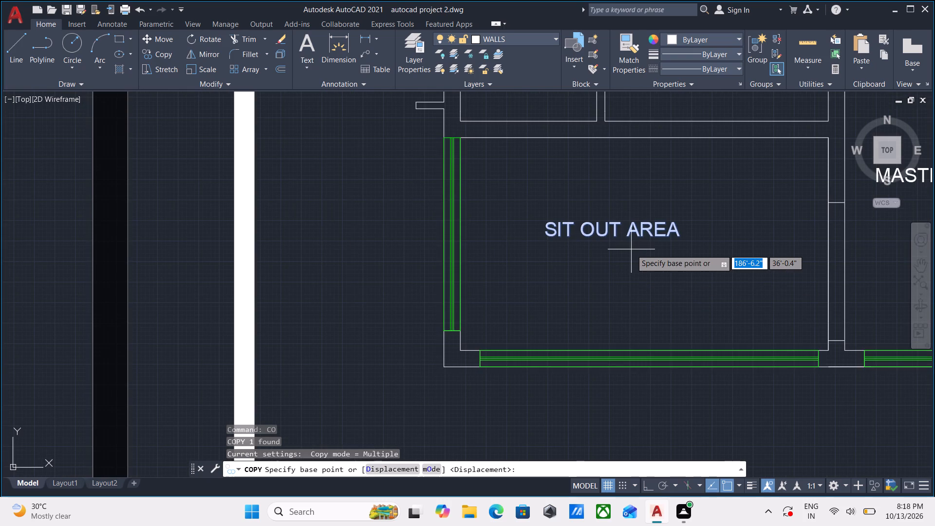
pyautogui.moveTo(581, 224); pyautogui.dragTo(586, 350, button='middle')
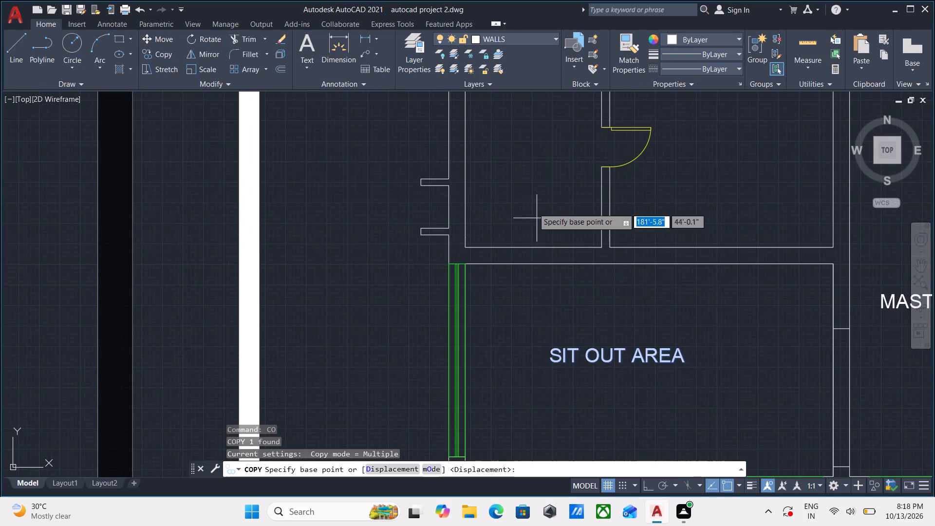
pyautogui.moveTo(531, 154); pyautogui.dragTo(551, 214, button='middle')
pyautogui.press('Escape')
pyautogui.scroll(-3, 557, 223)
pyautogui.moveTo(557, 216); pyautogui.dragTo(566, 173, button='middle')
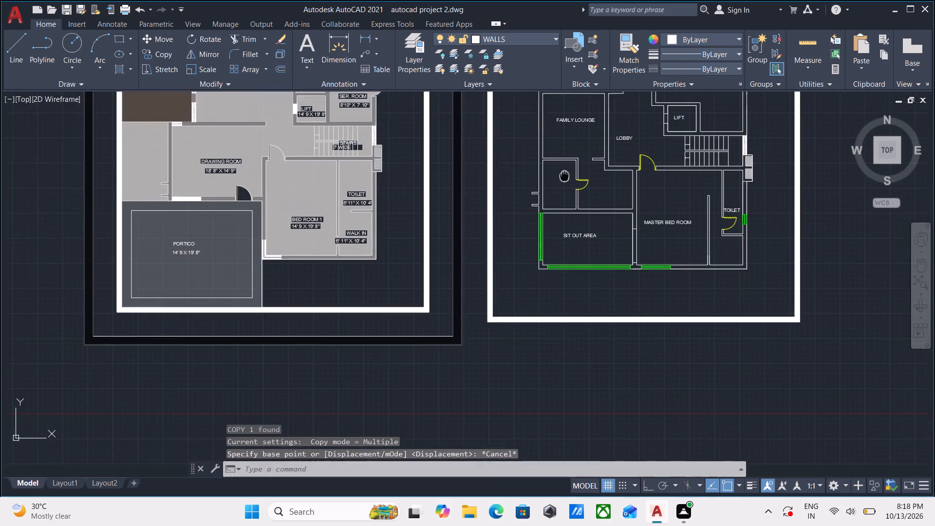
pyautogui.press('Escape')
# Copy the SIT OUT AREA label into the small room directly north of the sit out area's west part.
pyautogui.scroll(3, 593, 243)
pyautogui.moveTo(594, 241); pyautogui.dragTo(567, 191)
pyautogui.click(500, 102)
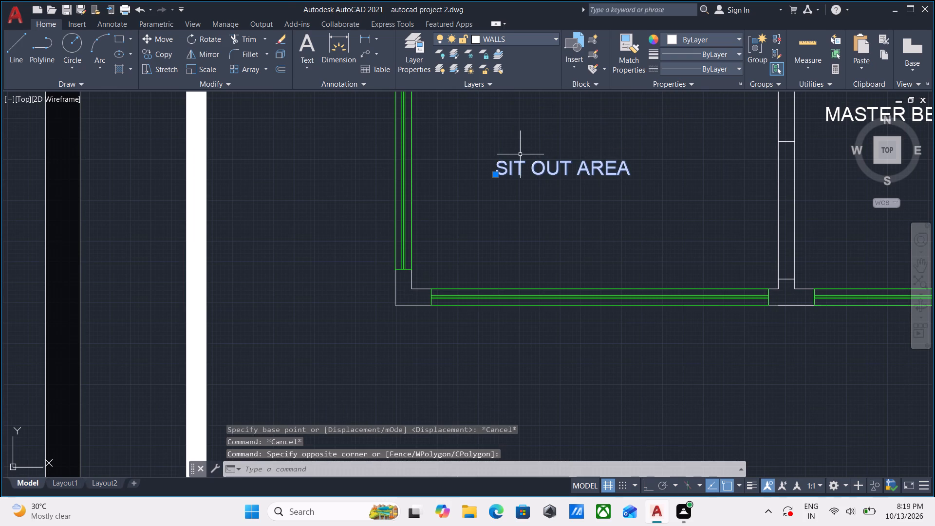
pyautogui.write('CO')
pyautogui.press('Return')
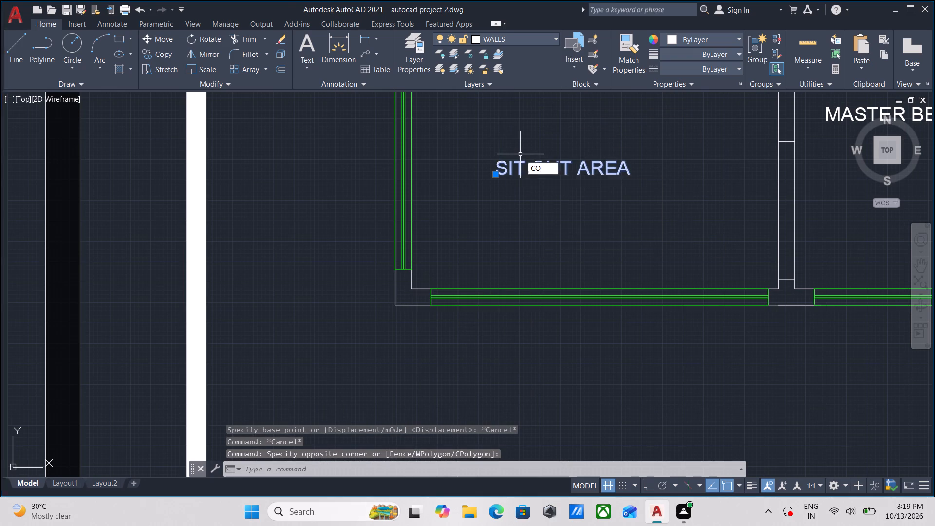
pyautogui.click(528, 169)
pyautogui.scroll(-1, 519, 112)
pyautogui.moveTo(519, 114); pyautogui.dragTo(547, 271, button='middle')
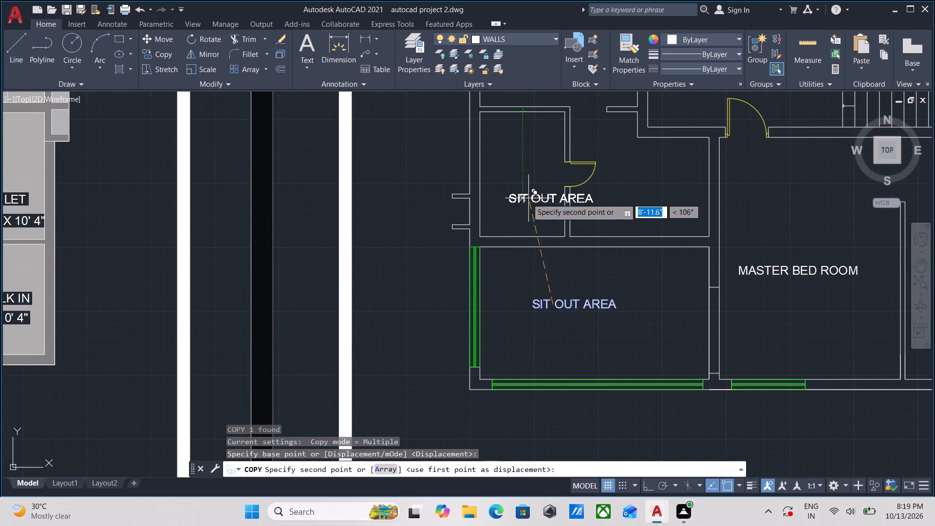
pyautogui.click(500, 176)
pyautogui.press('Escape')
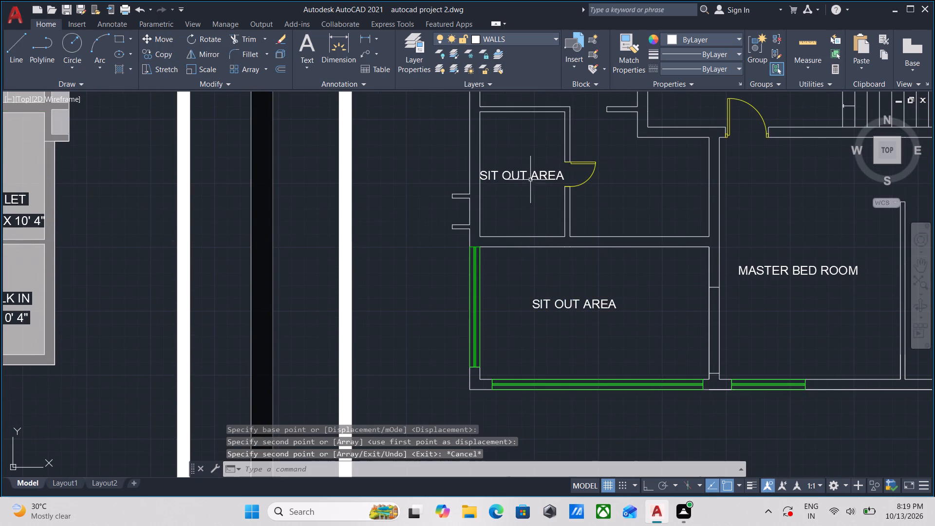
# Change the copied label in the small room to TOILET.
pyautogui.doubleClick(527, 175)
pyautogui.press('Escape')
pyautogui.tripleClick(524, 174)
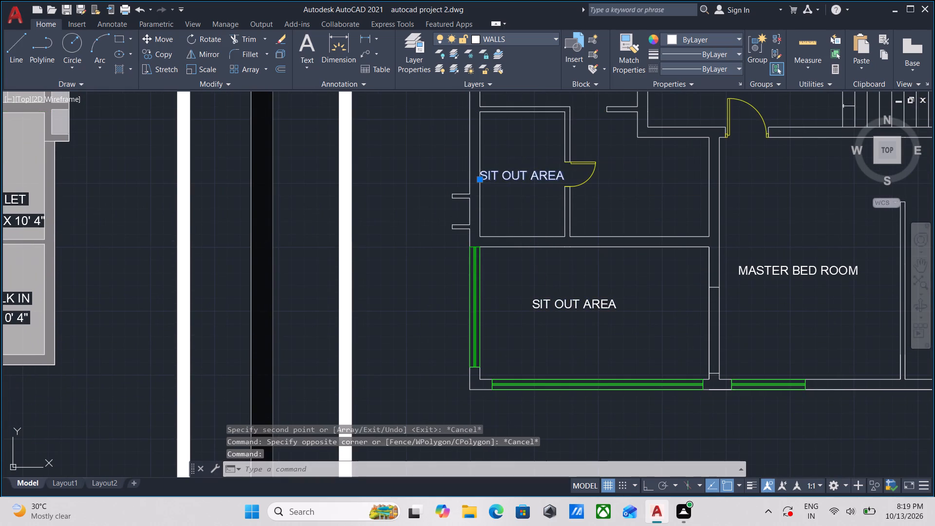
pyautogui.moveTo(561, 177); pyautogui.dragTo(490, 169)
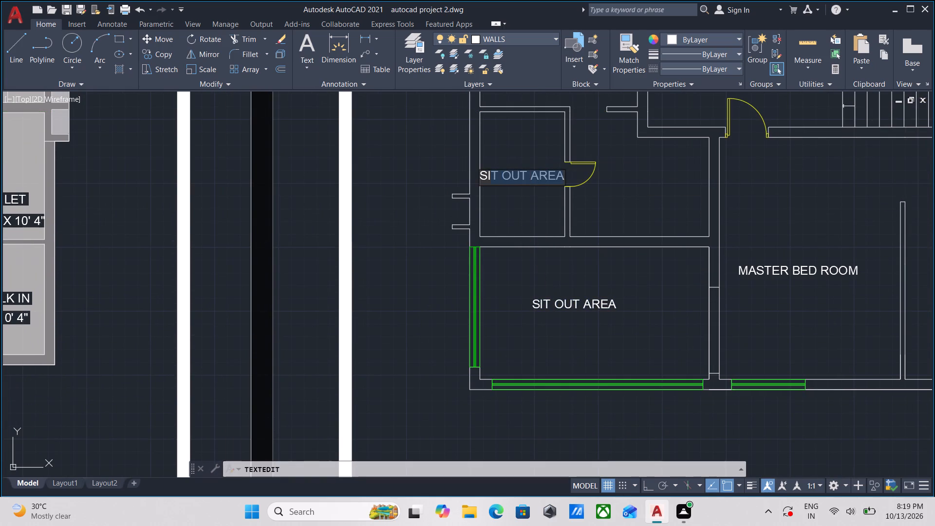
pyautogui.moveTo(490, 169); pyautogui.dragTo(483, 169)
pyautogui.write('TOILET')
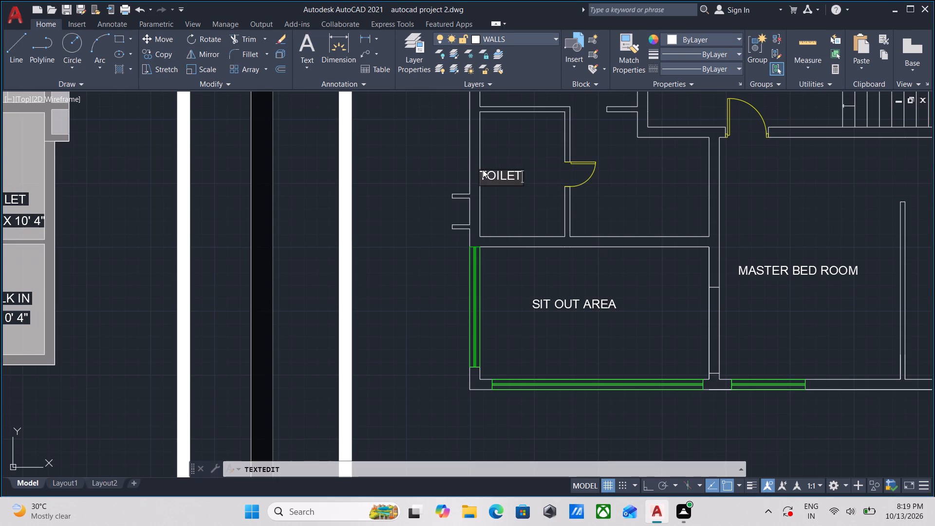
pyautogui.press('Return')
pyautogui.press('Return')
# Copy the small room's TOILET label into the adjoining room to its east.
pyautogui.scroll(2, 529, 184)
pyautogui.moveTo(529, 185); pyautogui.dragTo(520, 177)
pyautogui.click(455, 120)
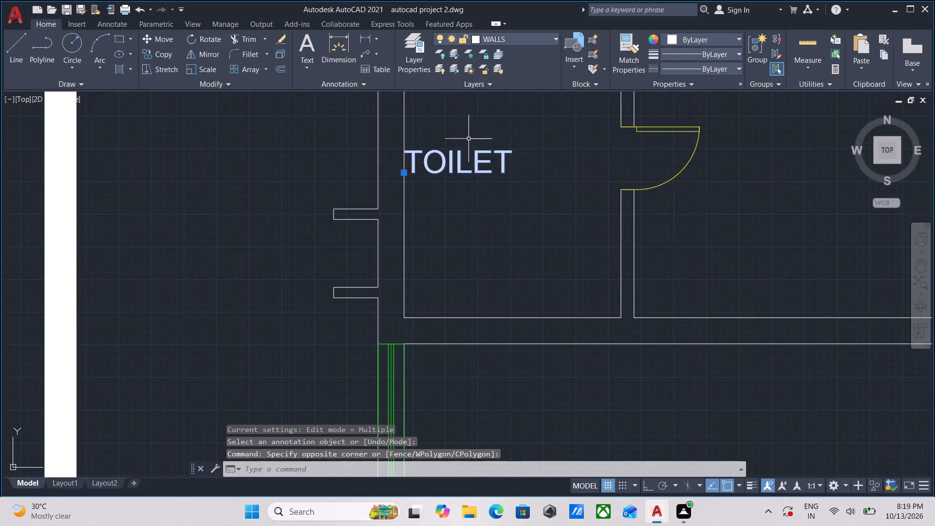
pyautogui.write('CO')
pyautogui.press('Return')
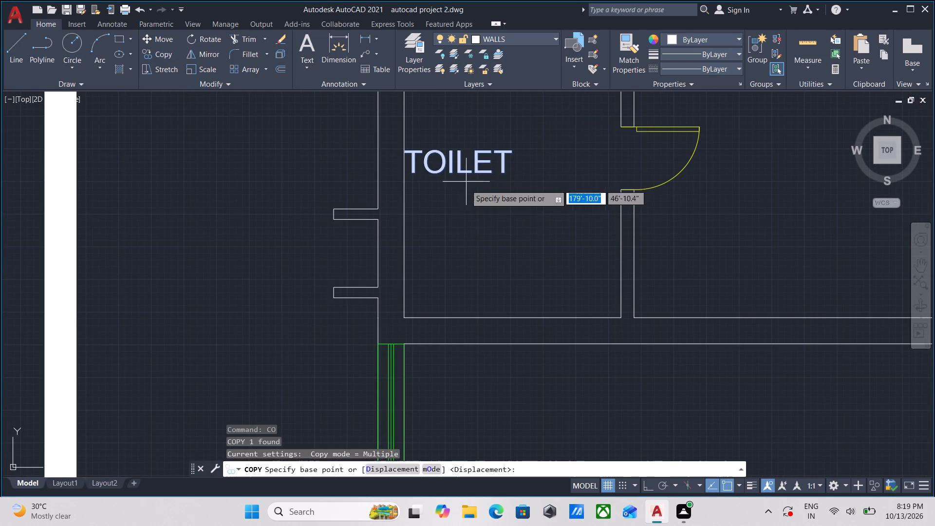
pyautogui.click(429, 175)
pyautogui.scroll(-1, 645, 164)
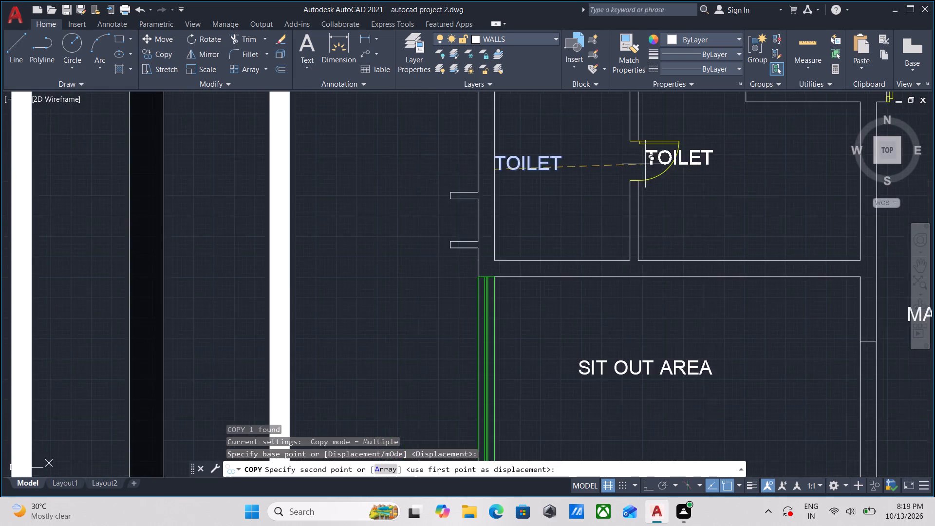
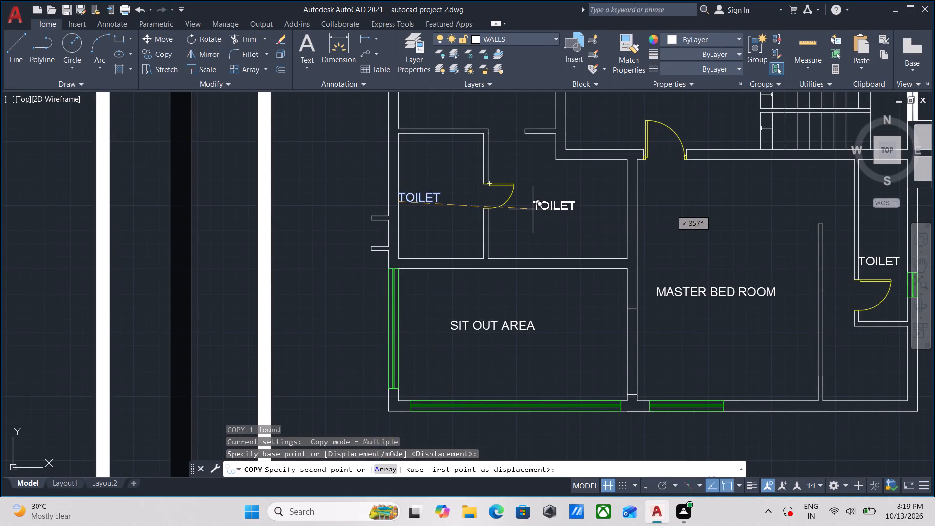
# Place a copy of the TOILET label in the adjoining room directly above the sit out area's wider part.
pyautogui.click(533, 209)
pyautogui.press('Escape')
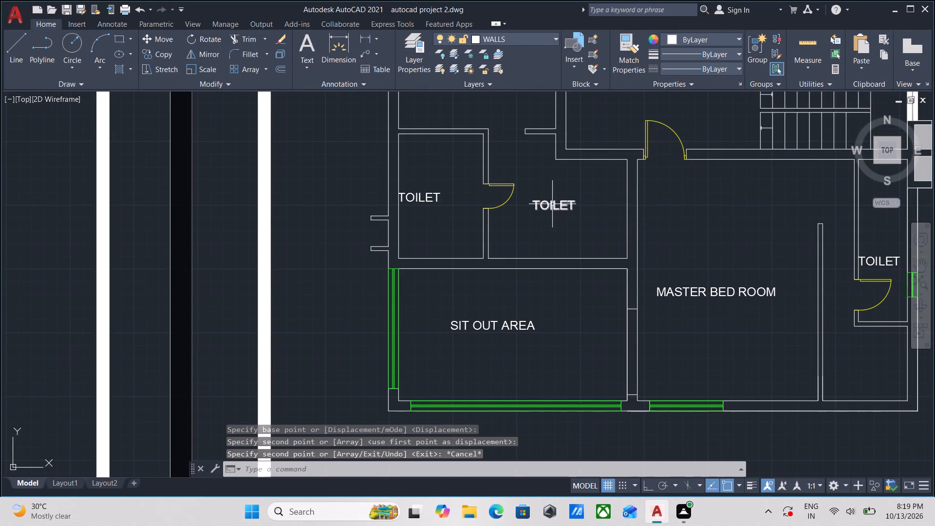
# Change the copied label's text to WALK IN.
pyautogui.doubleClick(552, 204)
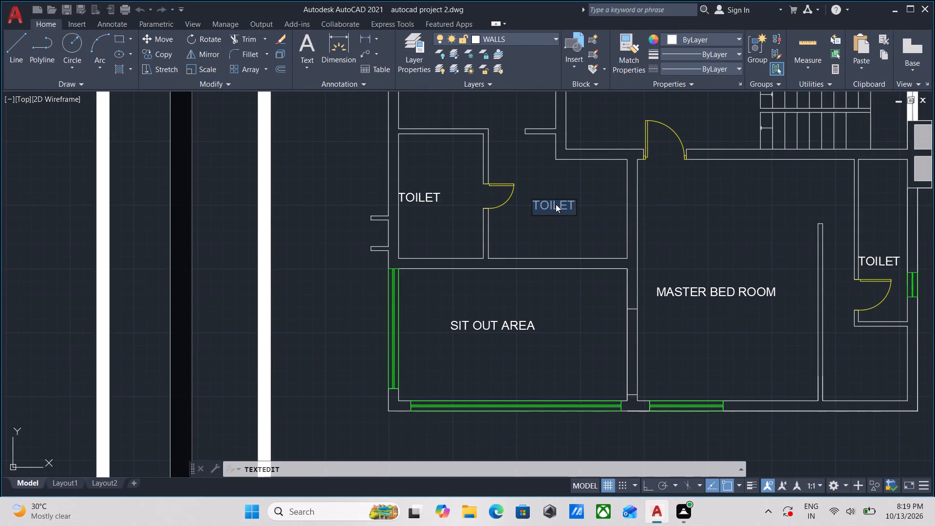
pyautogui.write('WAL')
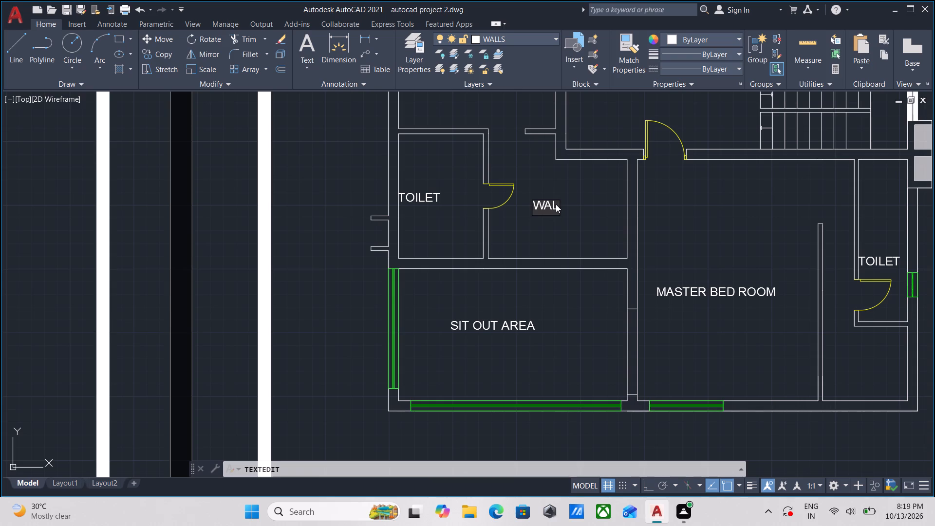
pyautogui.press('k')
pyautogui.press('space')
pyautogui.write('I')
pyautogui.press('n')
pyautogui.press('Return')
pyautogui.press('Return')
# Review the room labels on the new floor plan alongside the finished coloured plan.
pyautogui.scroll(-2, 587, 209)
pyautogui.moveTo(587, 209); pyautogui.dragTo(601, 234, button='middle')
pyautogui.scroll(-2, 642, 223)
pyautogui.moveTo(642, 223); pyautogui.dragTo(648, 209, button='middle')
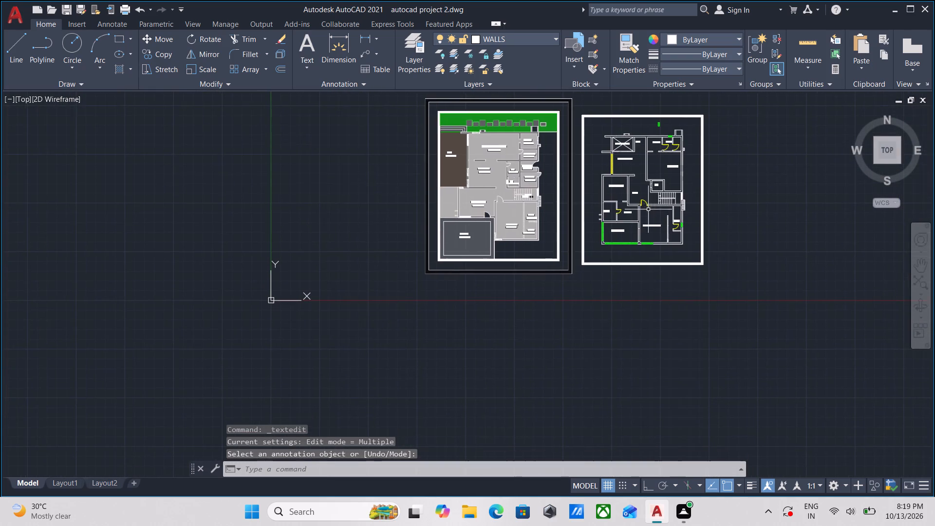
pyautogui.scroll(2, 631, 230)
pyautogui.moveTo(629, 227); pyautogui.dragTo(626, 279, button='middle')
pyautogui.scroll(-1, 626, 282)
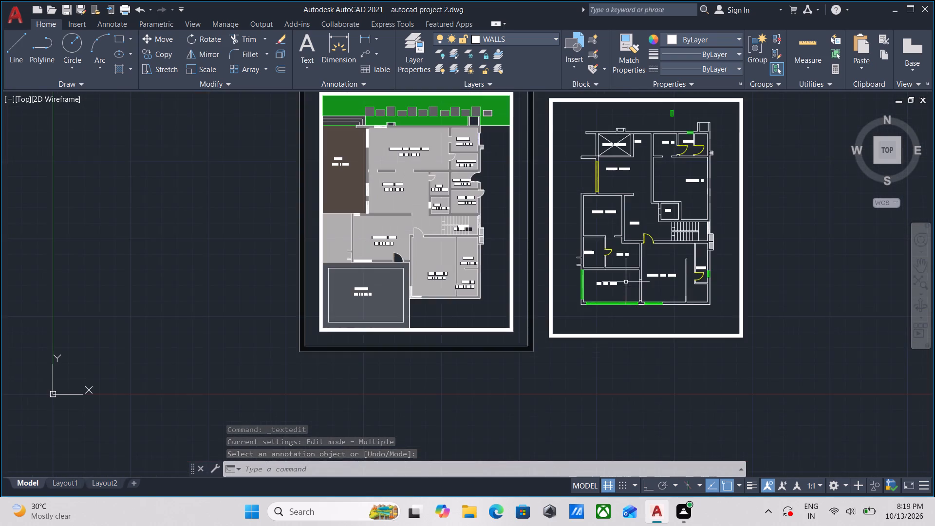
pyautogui.moveTo(626, 282); pyautogui.dragTo(609, 296, button='middle')
pyautogui.scroll(1, 608, 296)
pyautogui.moveTo(612, 292); pyautogui.dragTo(634, 333, button='middle')
pyautogui.moveTo(648, 316); pyautogui.dragTo(613, 334, button='middle')
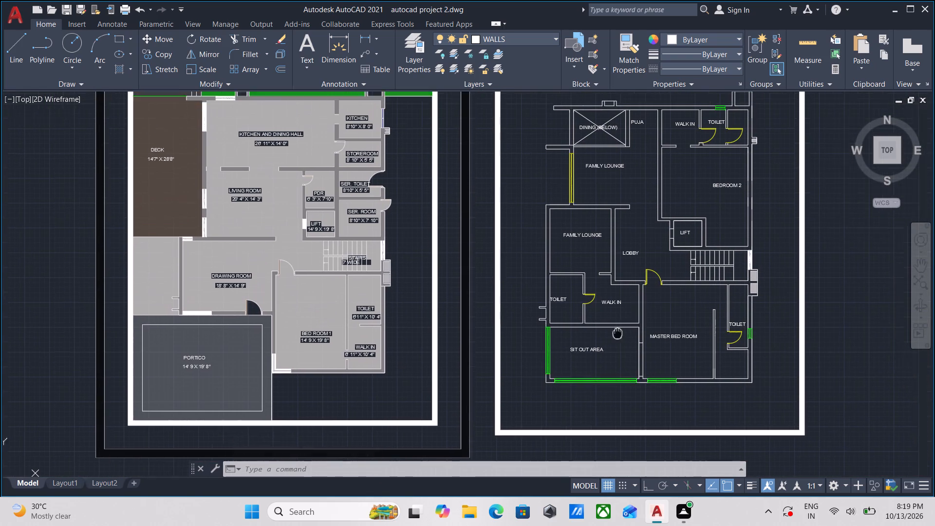
pyautogui.moveTo(613, 334); pyautogui.dragTo(594, 344, button='middle')
pyautogui.scroll(-1, 615, 325)
pyautogui.moveTo(615, 325); pyautogui.dragTo(615, 334, button='middle')
pyautogui.scroll(1, 615, 334)
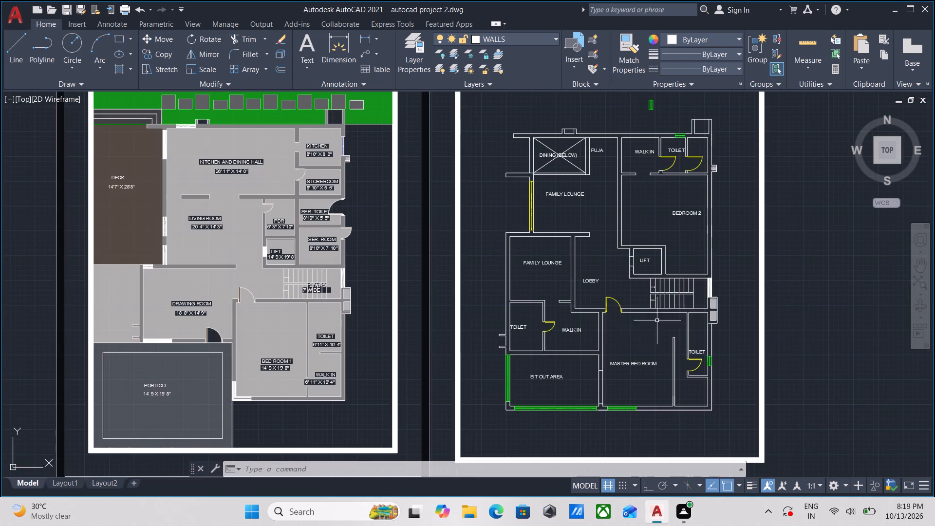
pyautogui.scroll(-1, 698, 309)
pyautogui.moveTo(698, 309); pyautogui.dragTo(706, 300, button='middle')
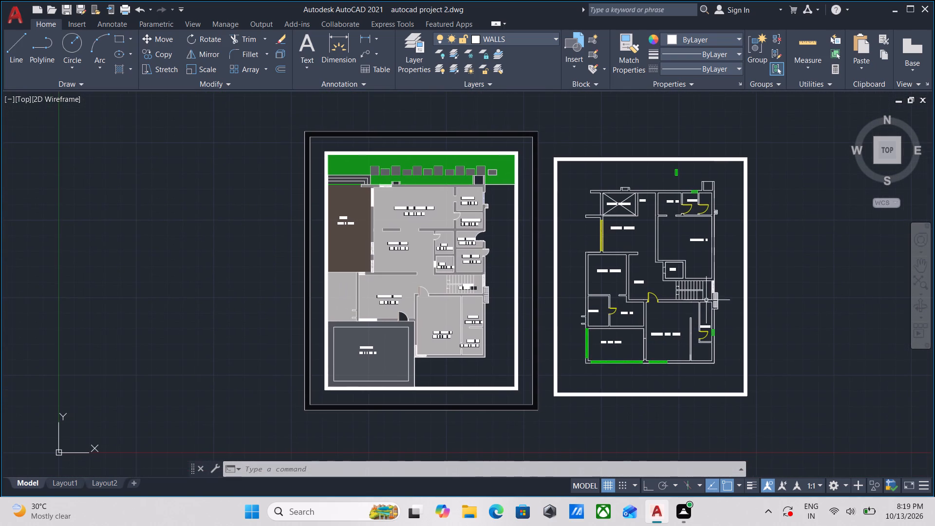
# Save the drawing.
pyautogui.hotkey('ctrl', 's')
# Inspect both floor plans at overview and closer zoom levels to check their layout and labels.
pyautogui.scroll(1, 679, 298)
pyautogui.moveTo(674, 300); pyautogui.dragTo(670, 300, button='middle')
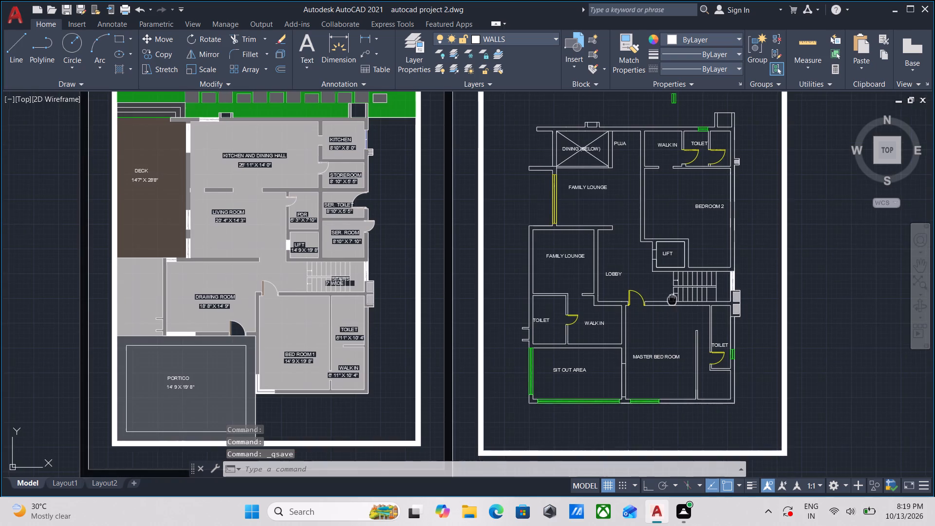
pyautogui.moveTo(670, 300); pyautogui.dragTo(654, 301, button='middle')
pyautogui.scroll(-1, 662, 301)
pyautogui.moveTo(662, 301); pyautogui.dragTo(661, 296, button='middle')
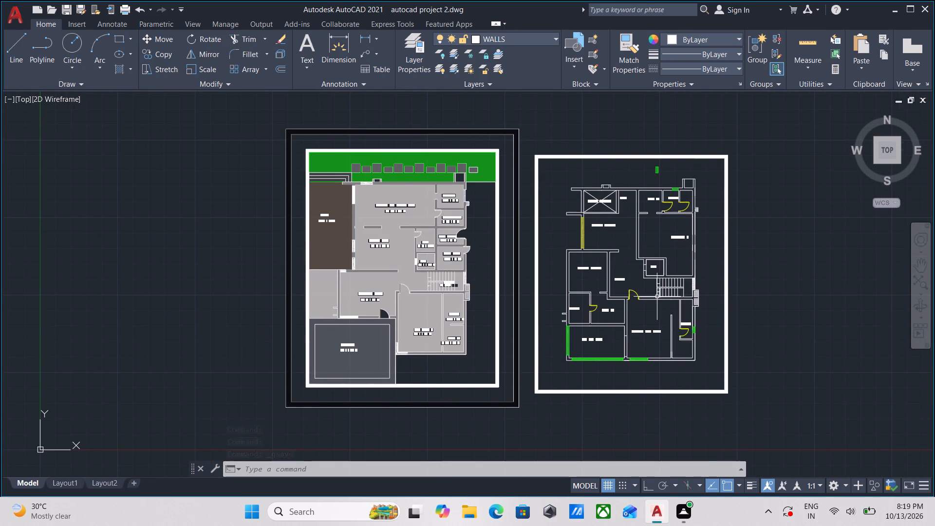
pyautogui.scroll(1, 640, 297)
pyautogui.scroll(-1, 632, 298)
pyautogui.scroll(1, 632, 298)
pyautogui.moveTo(632, 298); pyautogui.dragTo(626, 316, button='middle')
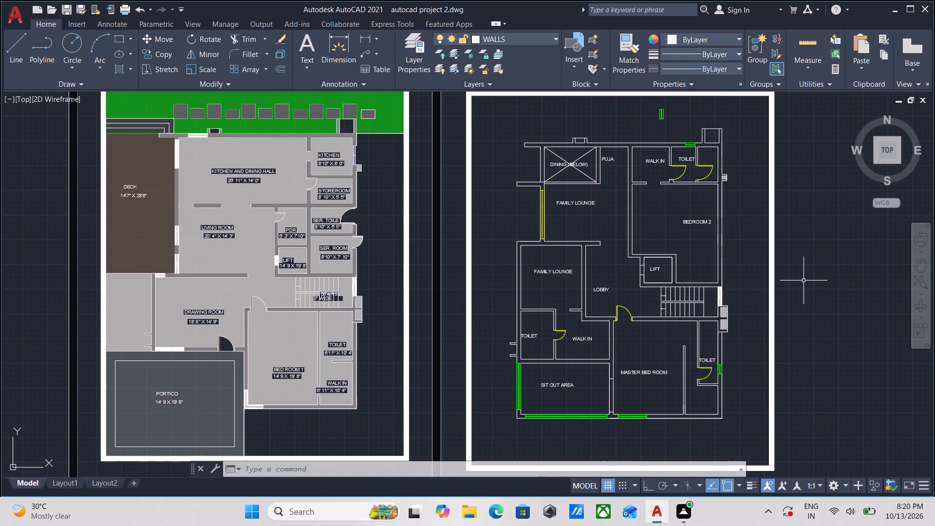
# Switch to the clean-screen display and hide the command line, with both floor plans fully framed.
pyautogui.hotkey('ctrl', '0')
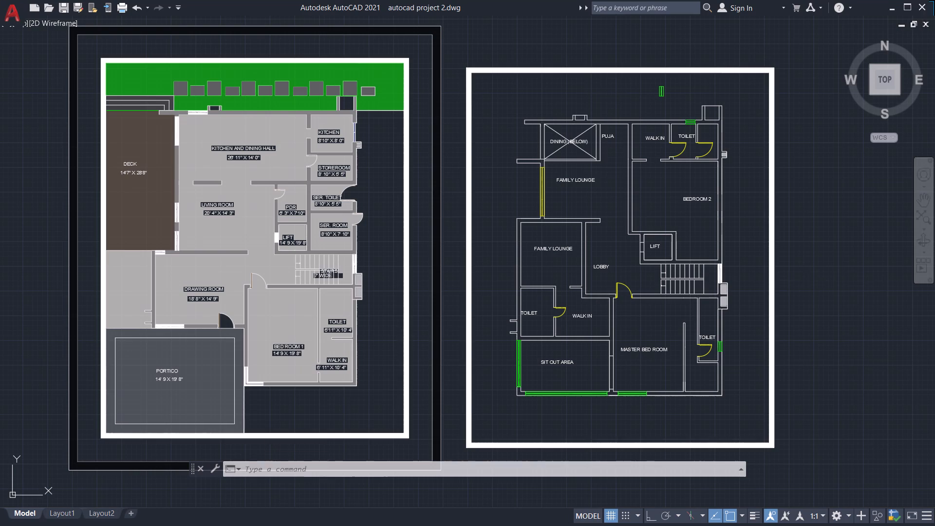
pyautogui.scroll(-1, 543, 295)
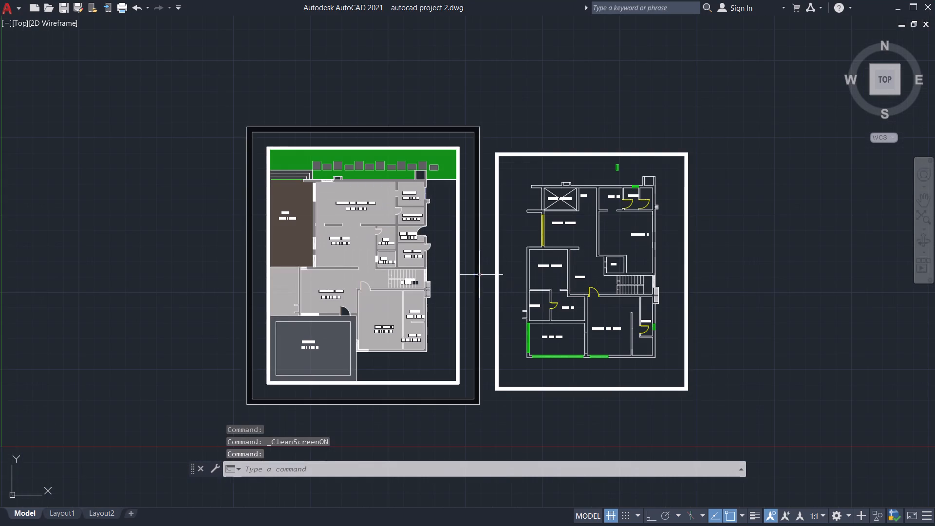
pyautogui.moveTo(479, 275); pyautogui.dragTo(469, 271, button='middle')
pyautogui.hotkey('ctrl', '9')
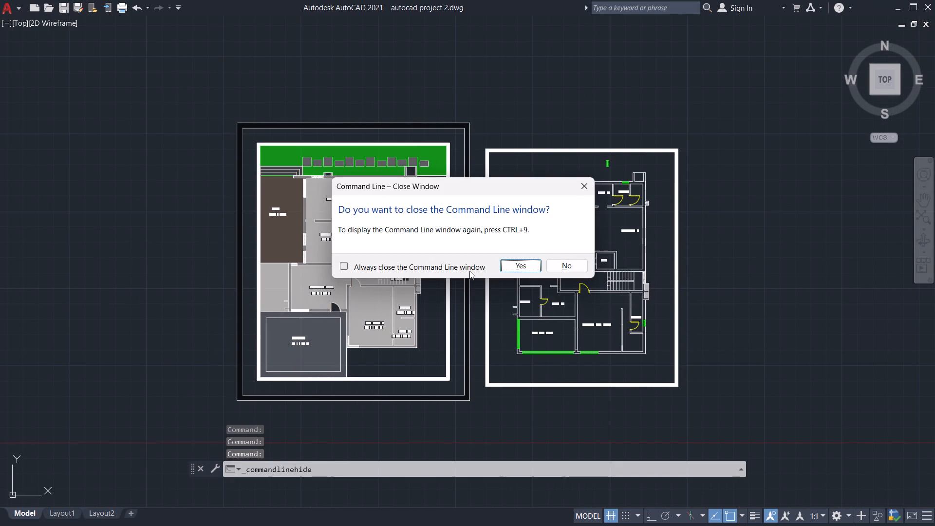
pyautogui.click(506, 264)
pyautogui.scroll(1, 516, 328)
pyautogui.moveTo(516, 328); pyautogui.dragTo(512, 343, button='middle')
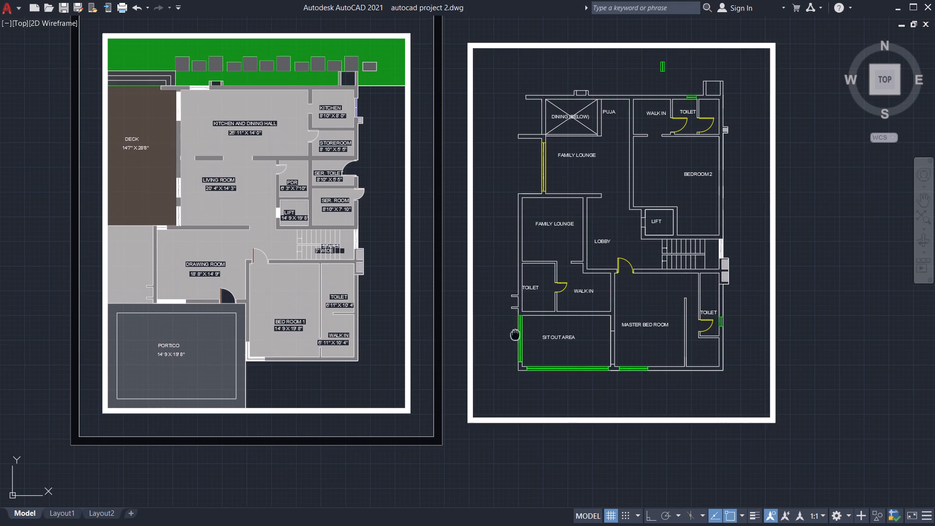
pyautogui.moveTo(512, 343); pyautogui.dragTo(512, 363, button='middle')
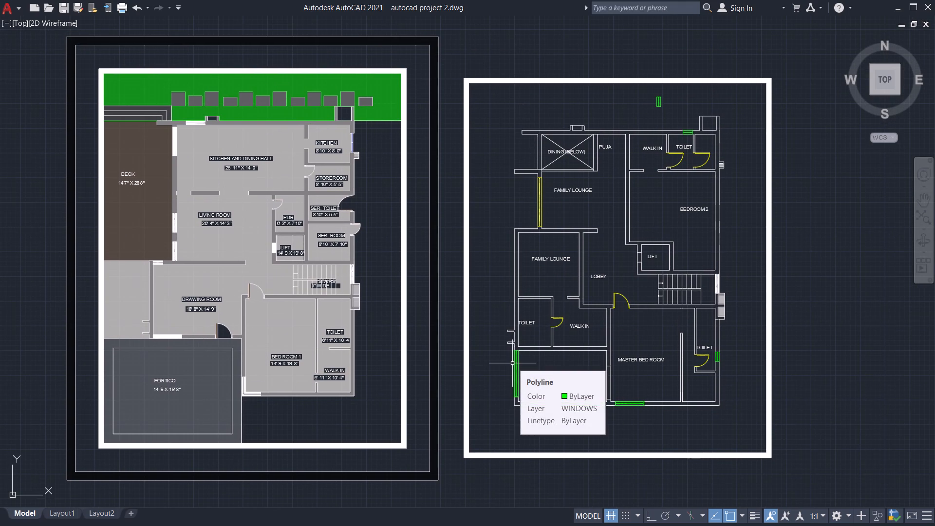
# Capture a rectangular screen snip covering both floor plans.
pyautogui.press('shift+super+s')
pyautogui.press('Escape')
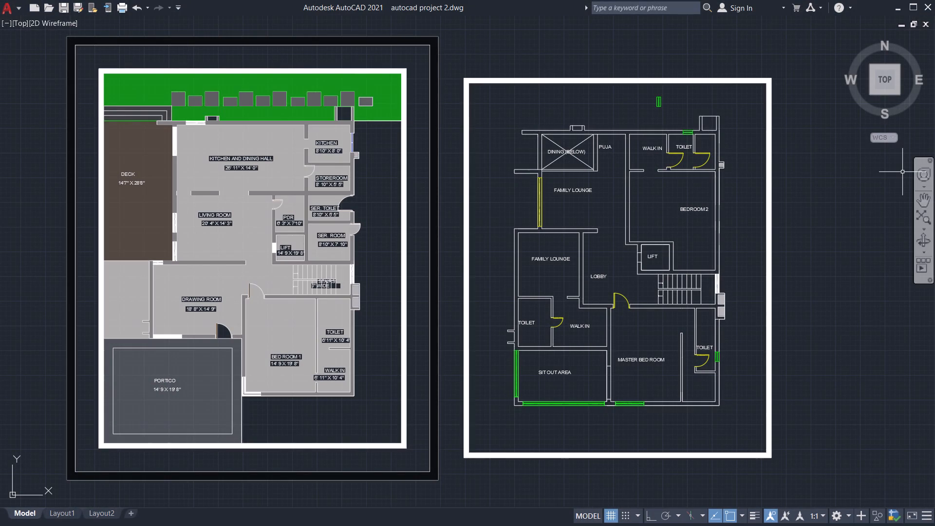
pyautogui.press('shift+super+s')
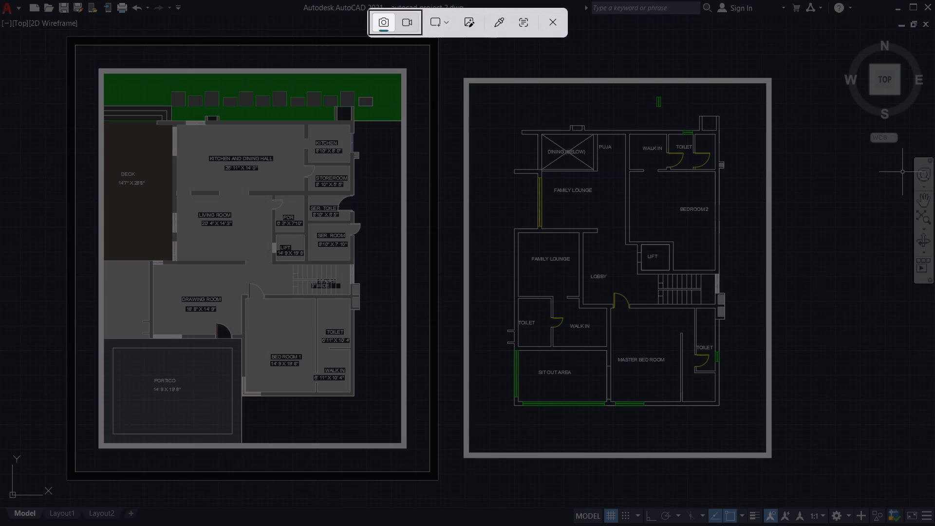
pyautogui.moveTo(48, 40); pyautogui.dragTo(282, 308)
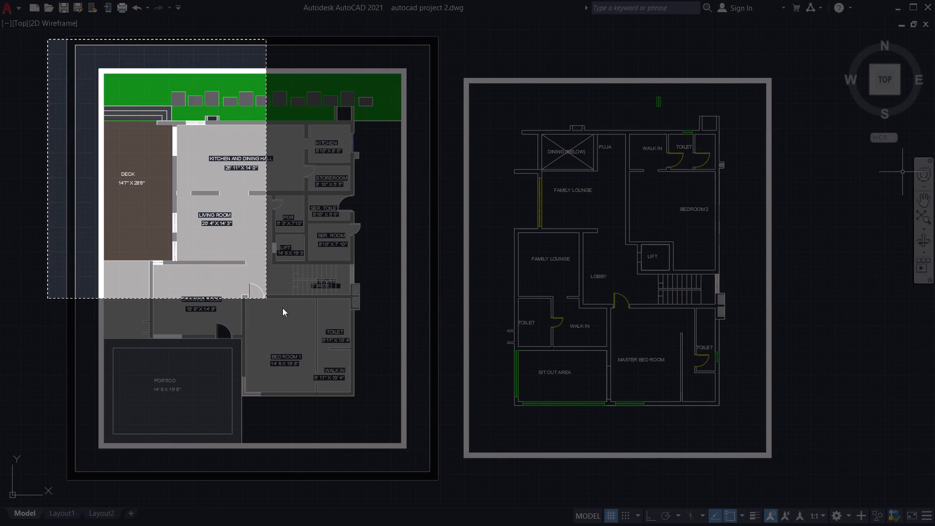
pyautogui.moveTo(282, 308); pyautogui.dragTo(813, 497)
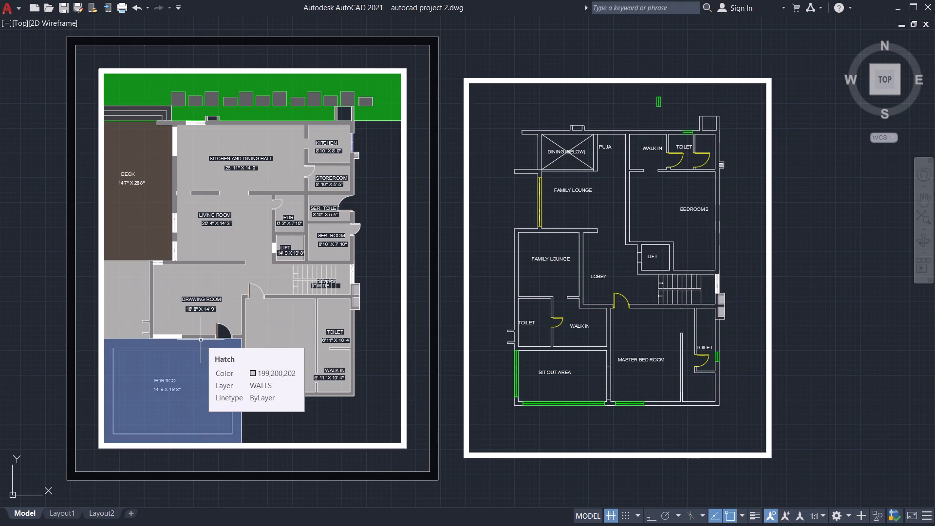
# Retake the rectangular screen snip with both floor plans and their complete outer borders inside the selection.
pyautogui.press('shift+super+s')
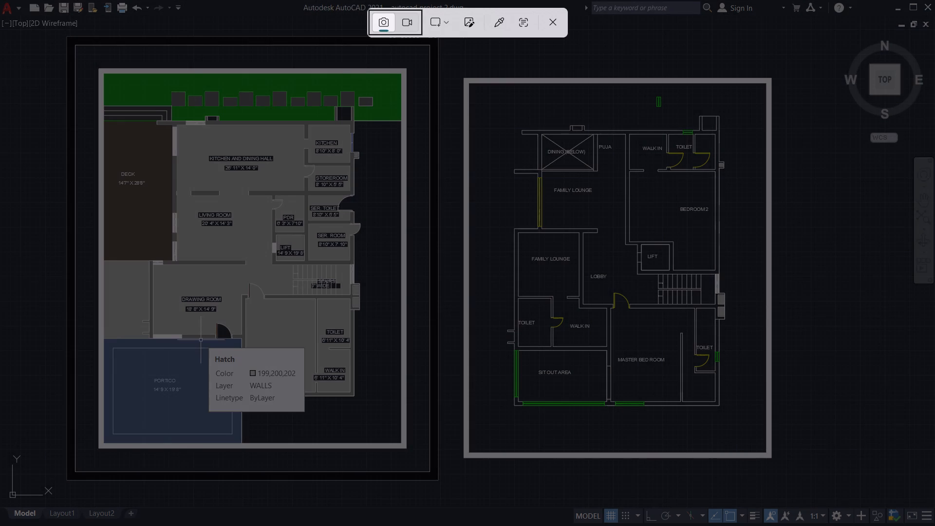
pyautogui.press('Escape')
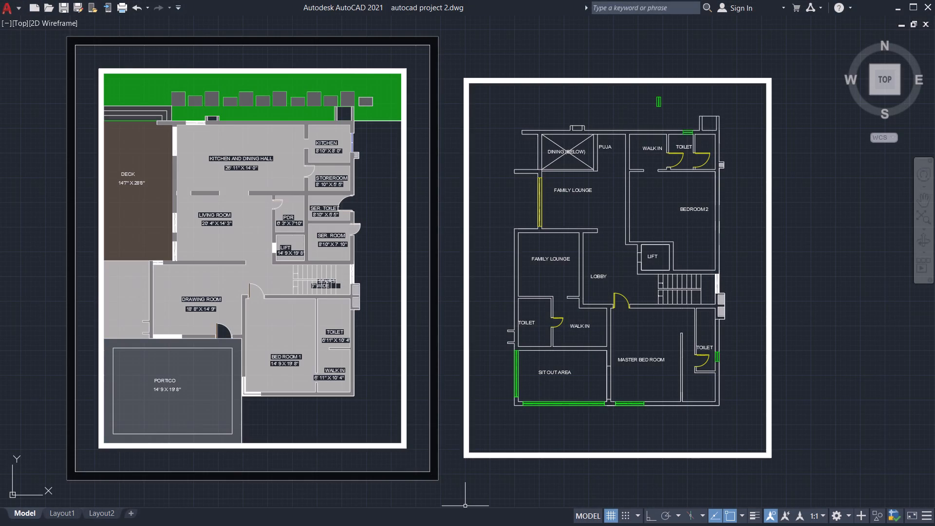
pyautogui.press('shift+super+s')
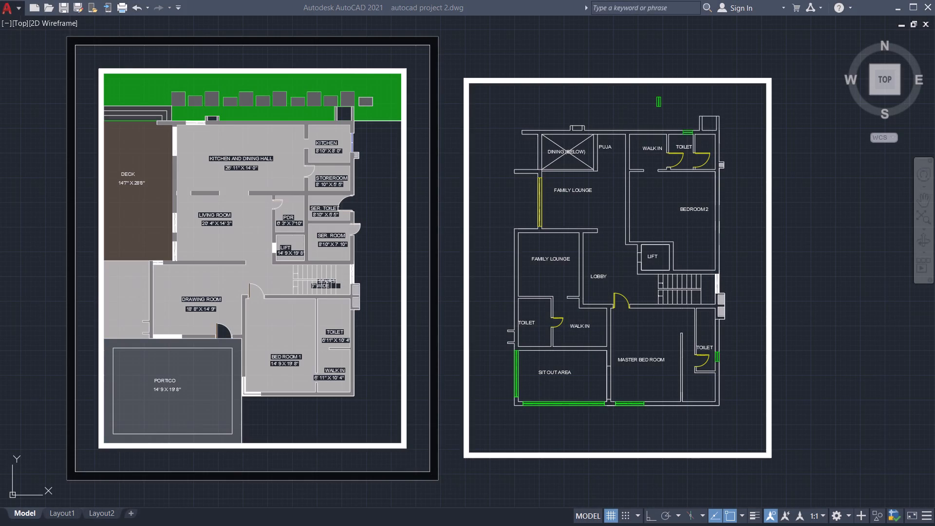
pyautogui.moveTo(53, 28); pyautogui.dragTo(327, 288)
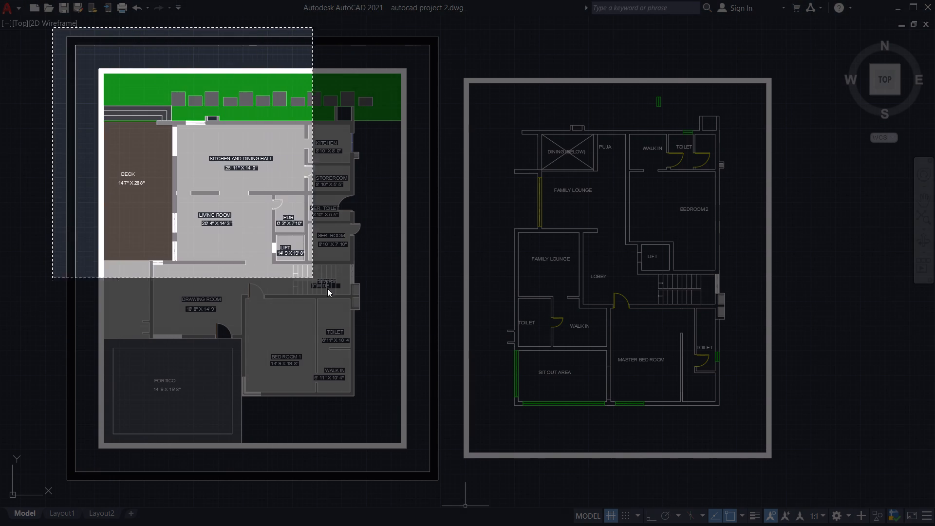
pyautogui.moveTo(327, 288); pyautogui.dragTo(802, 495)
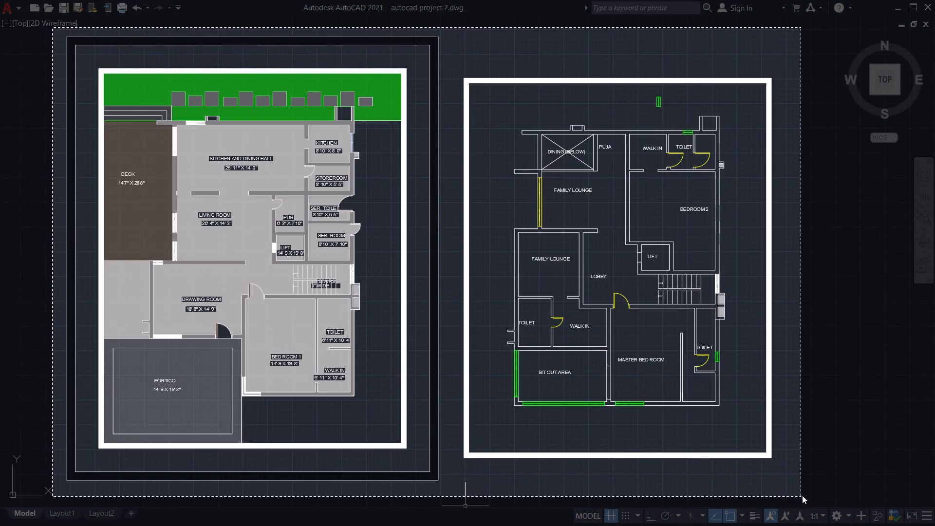
pyautogui.moveTo(802, 495); pyautogui.dragTo(803, 494)
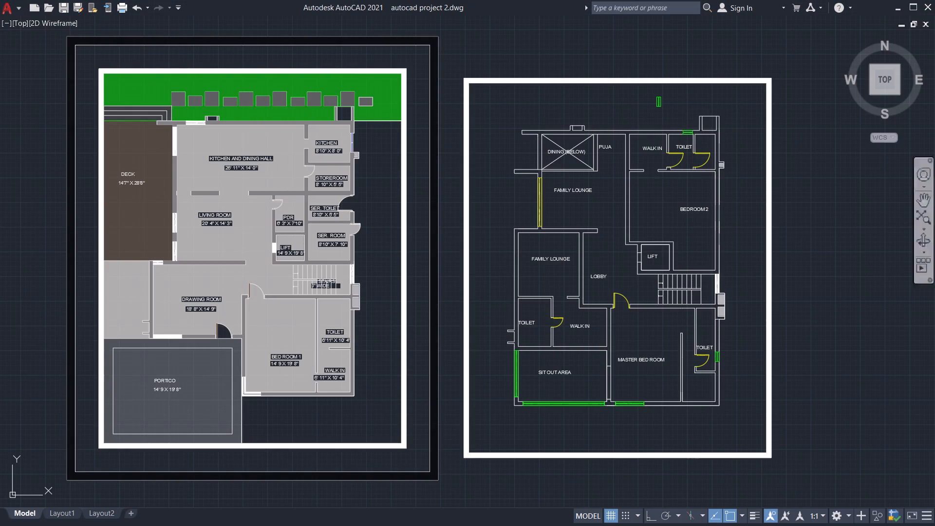
# Close AutoCAD, saving the changes to autocad project 2.dwg.
pyautogui.click(934, 11)
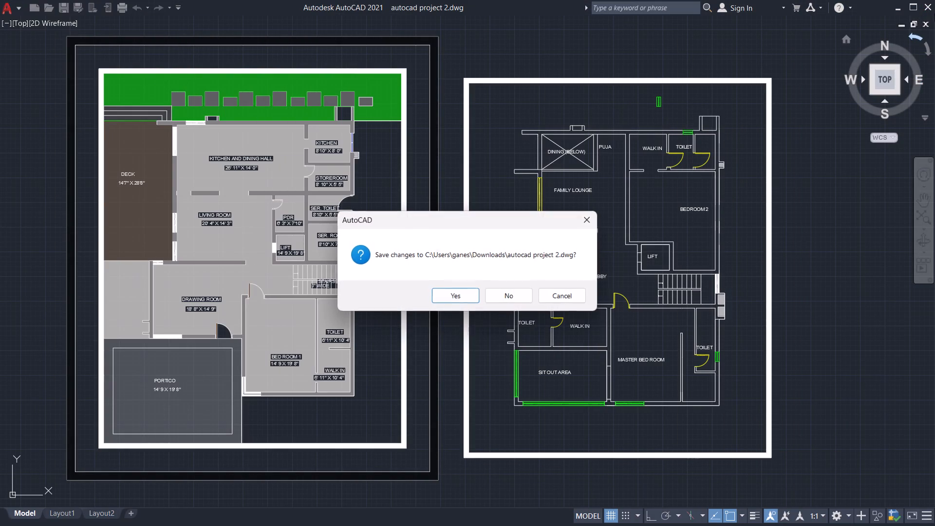
pyautogui.click(467, 298)
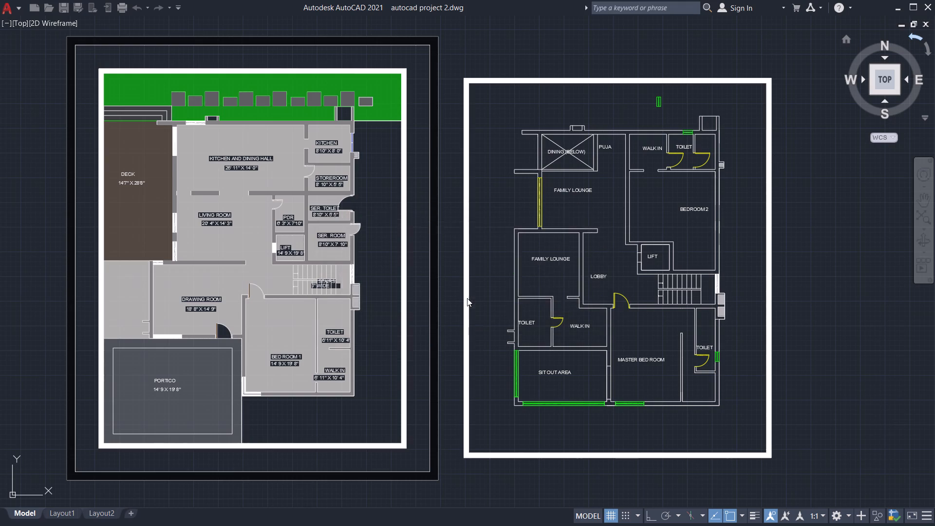